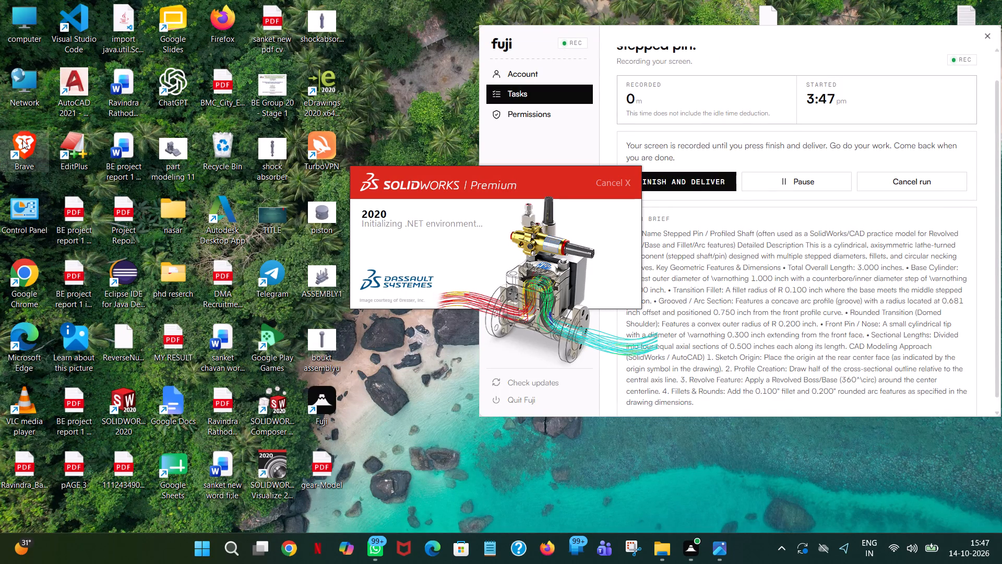
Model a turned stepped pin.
Create a new part and start a sketch on the Front Plane.
left_click(21, 133)
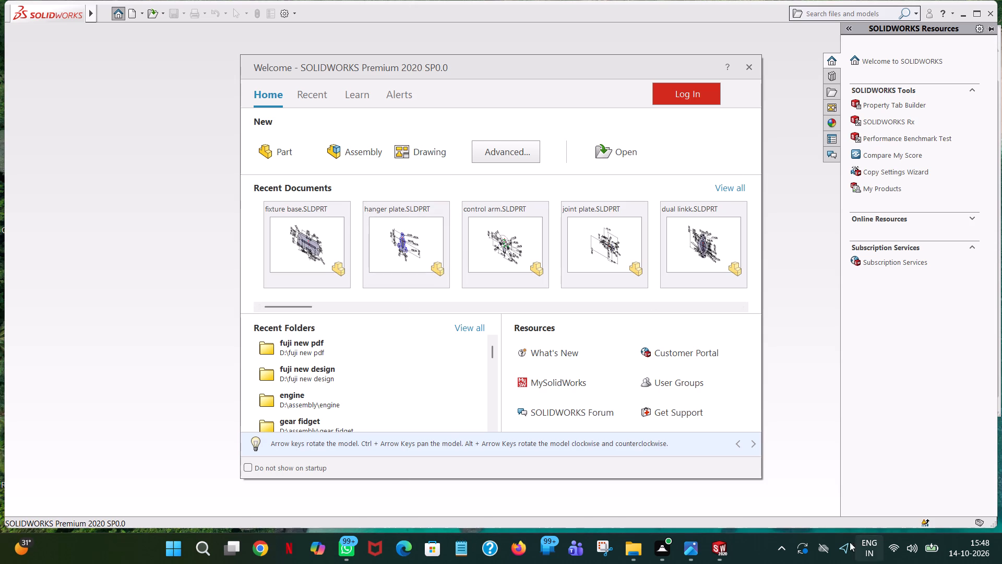
double_click(295, 152)
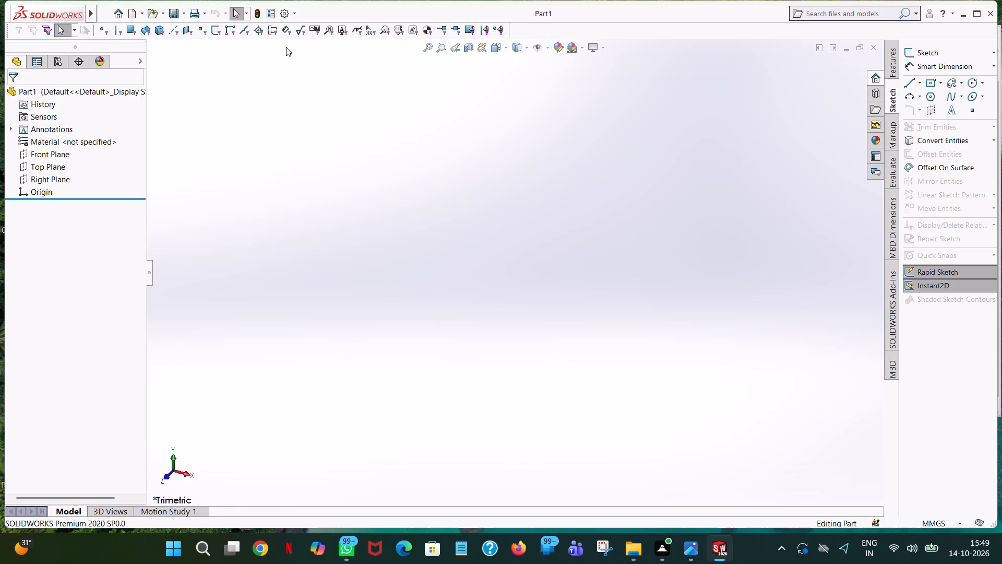
left_click(55, 150)
left_click(67, 137)
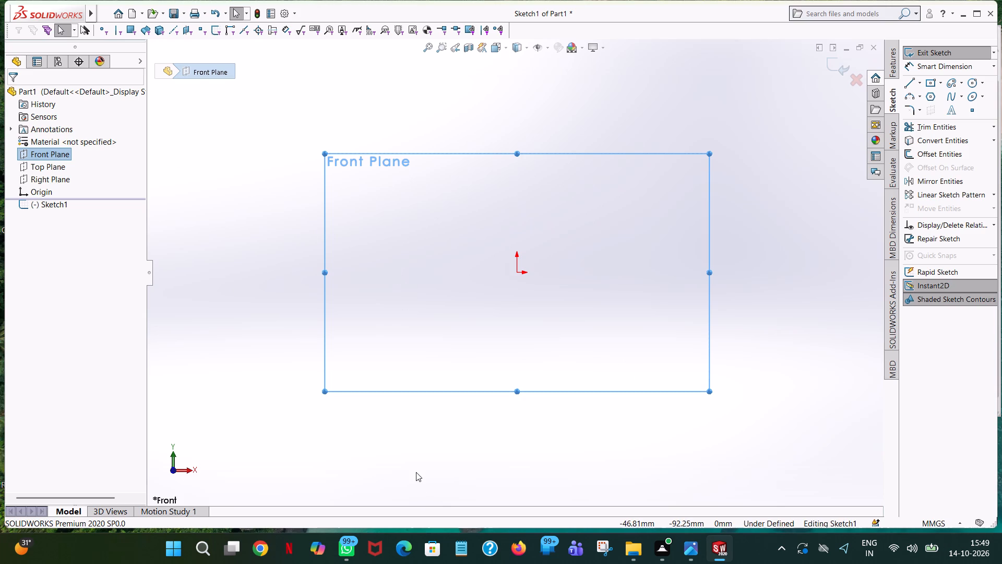
Draw a horizontal line from the origin along the X axis and set its length to 3 mm.
left_click(902, 81)
left_click(908, 84)
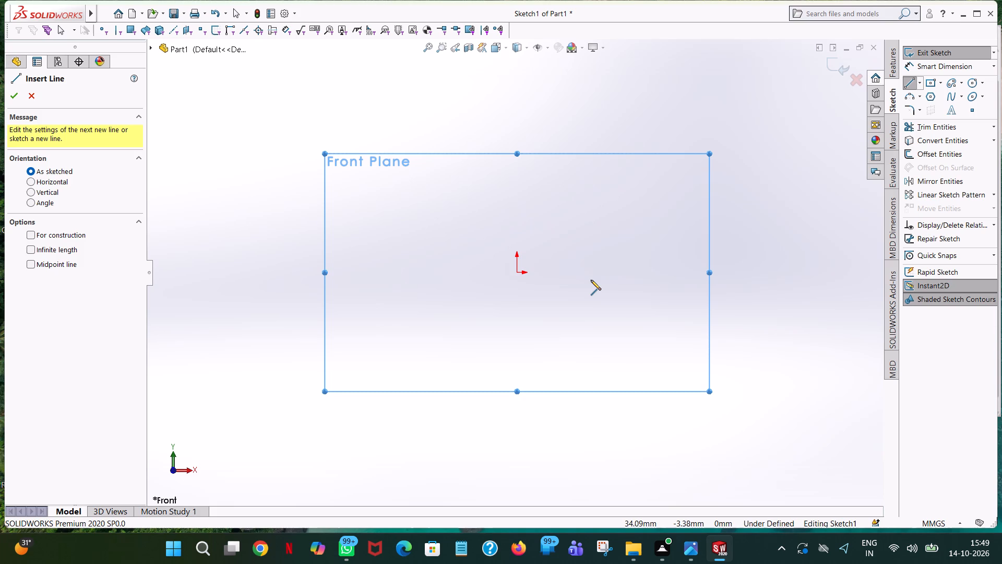
left_click(517, 273)
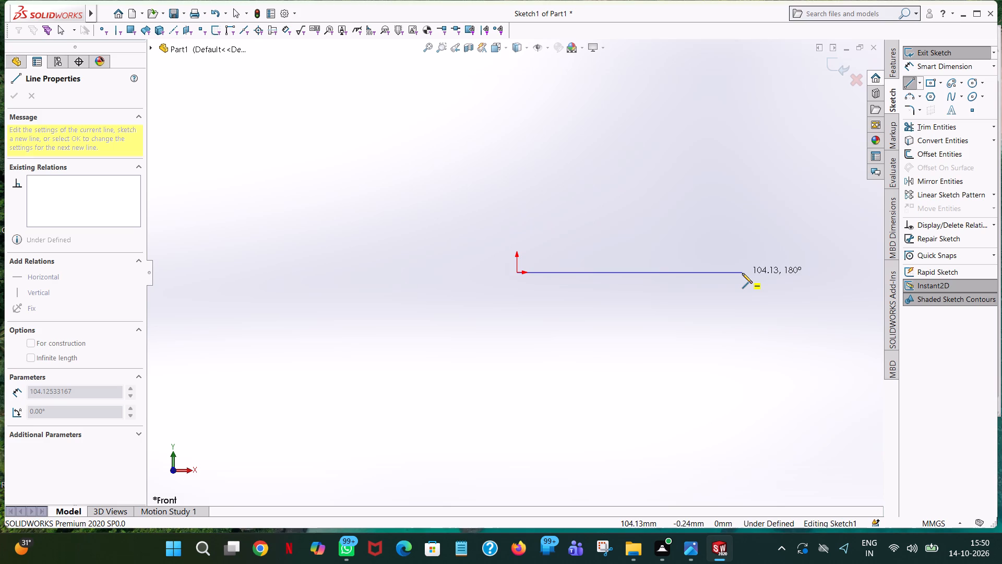
left_click(742, 273)
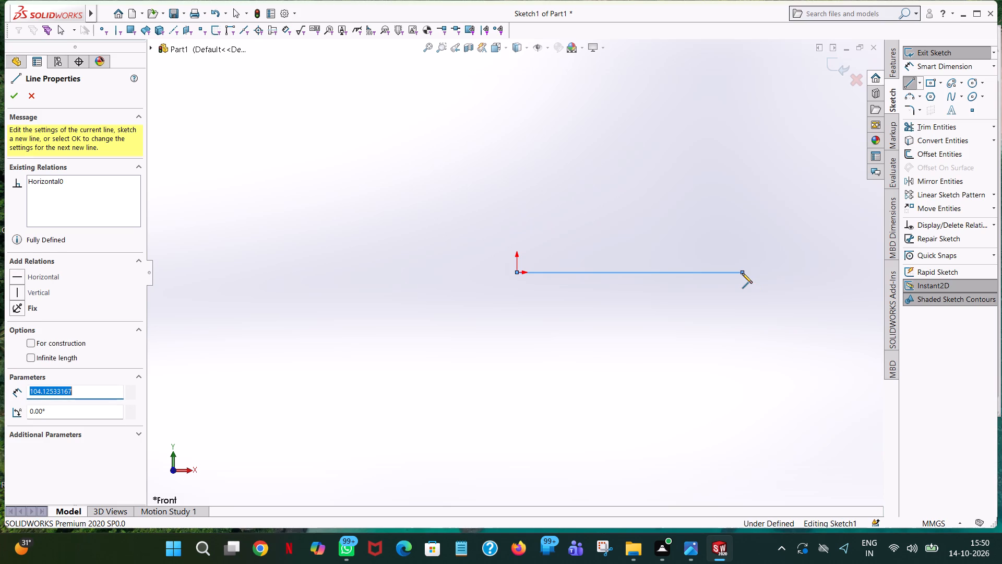
key("3")
key("Return")
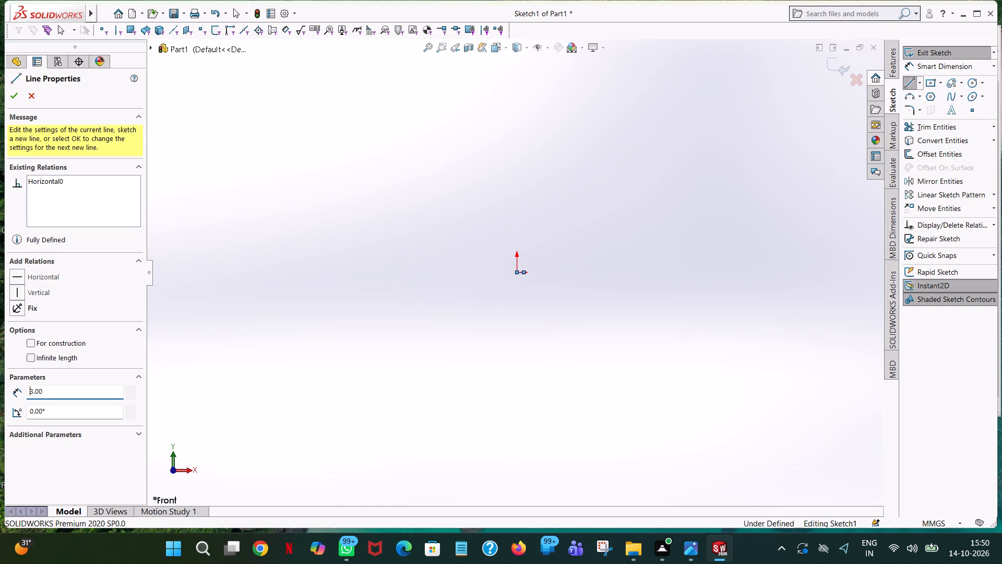
right_click(742, 273)
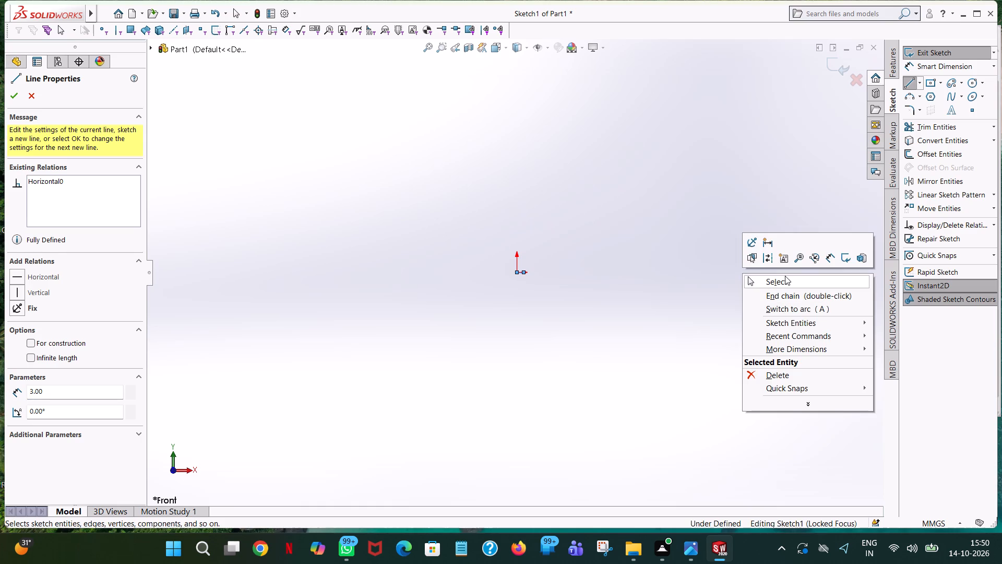
left_click(785, 276)
left_click(431, 47)
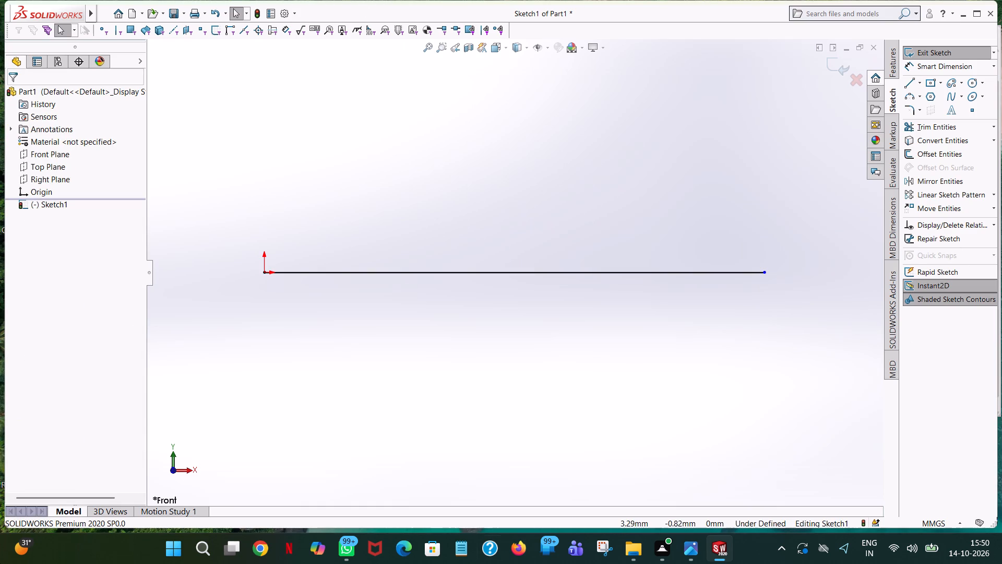
Draw a vertical line downward from the far end of the axis line, with length 0.300/2.
left_click(904, 76)
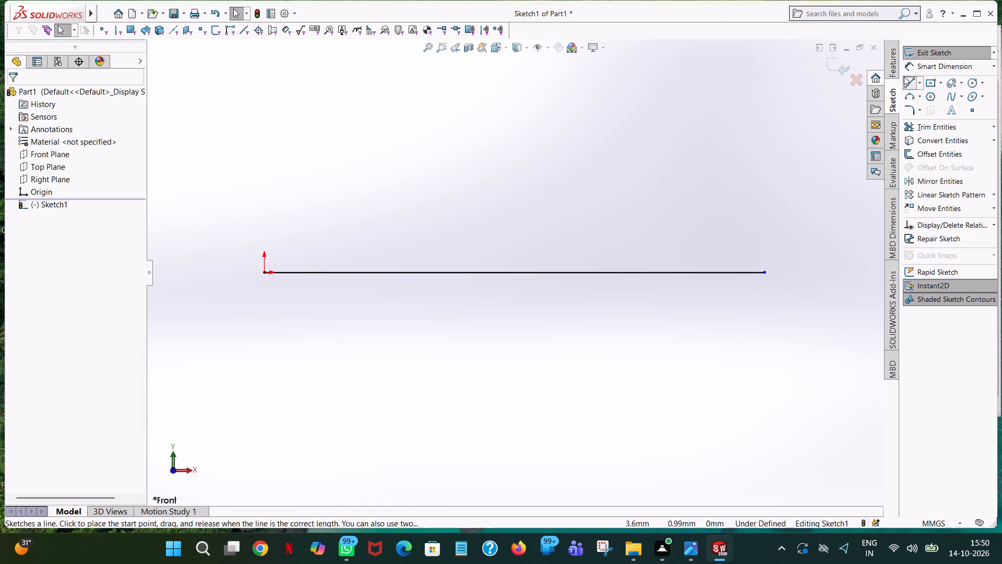
left_click(766, 271)
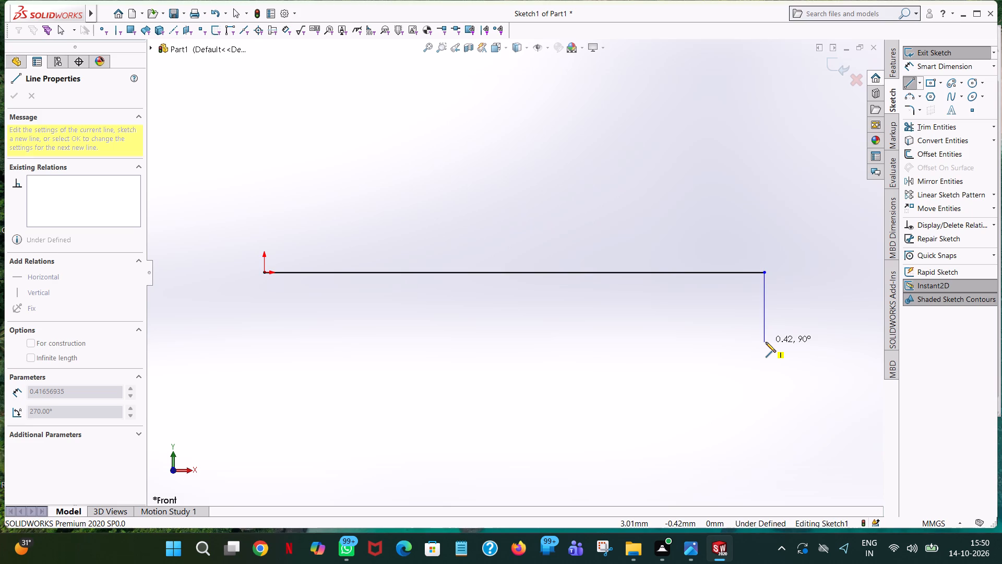
left_click(766, 342)
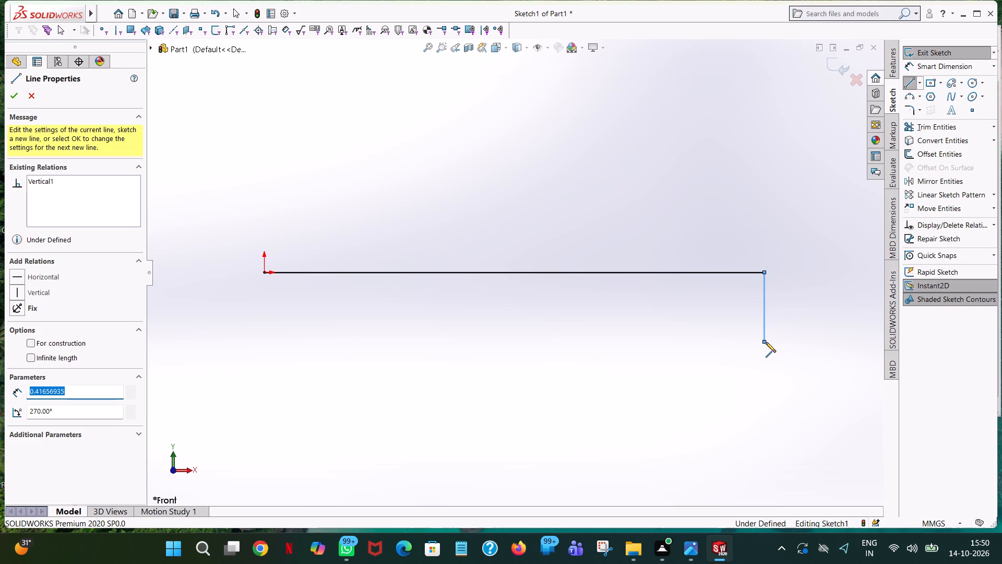
type("0.")
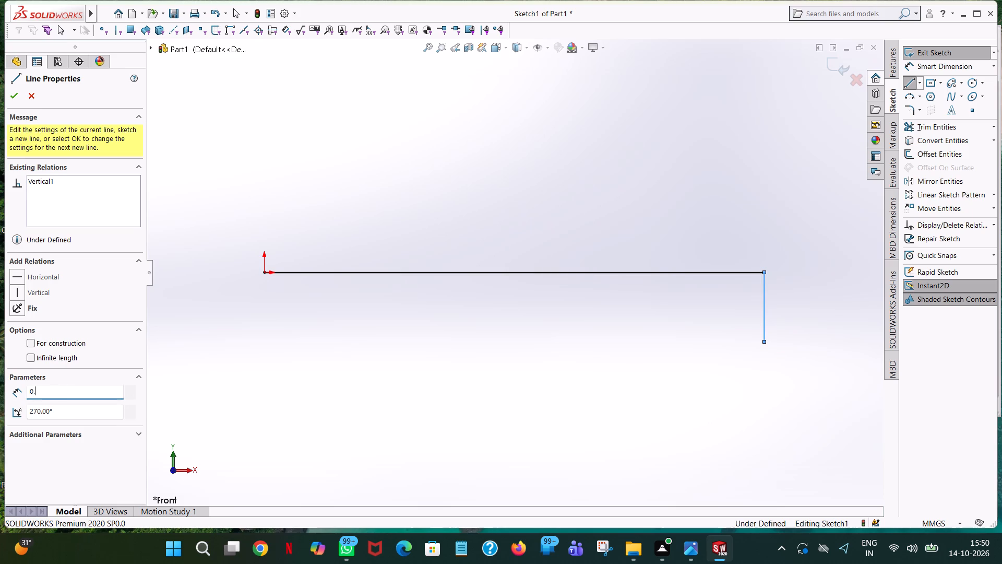
type("300/2")
key("Return")
Continue with a 0.500 mm horizontal line back toward the origin side and end the line chain.
left_click(625, 297)
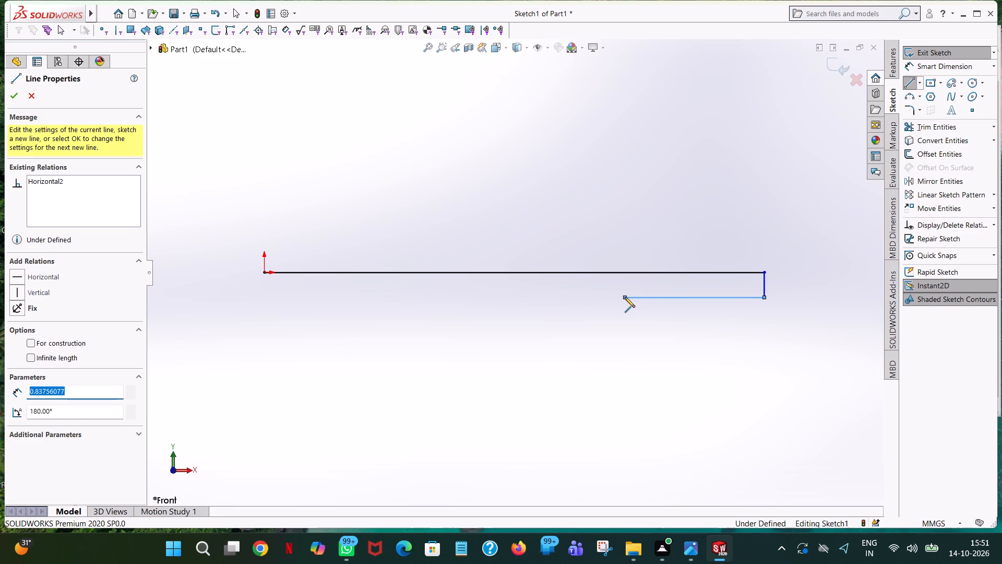
type("0.500")
key("Return")
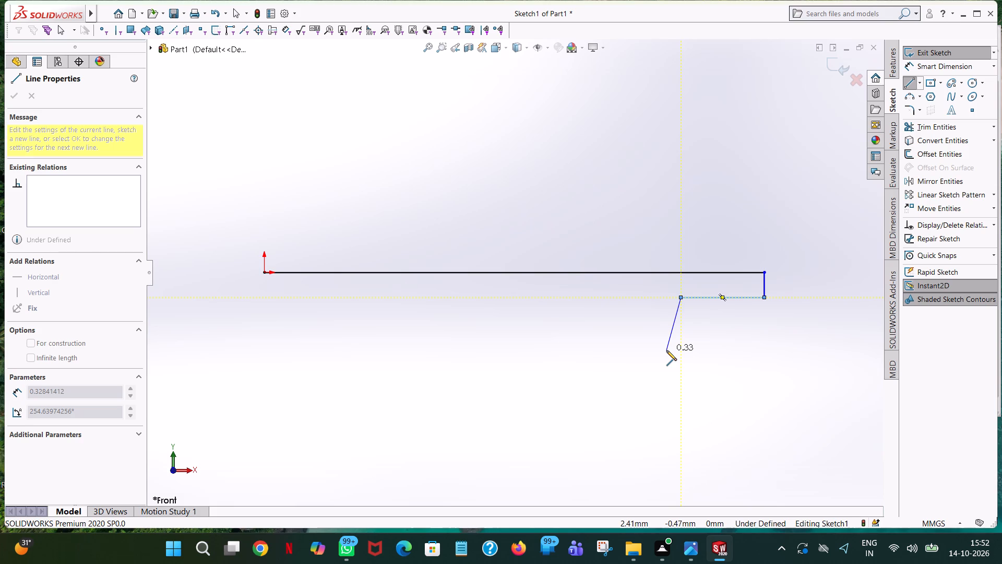
right_click(666, 350)
left_click(682, 361)
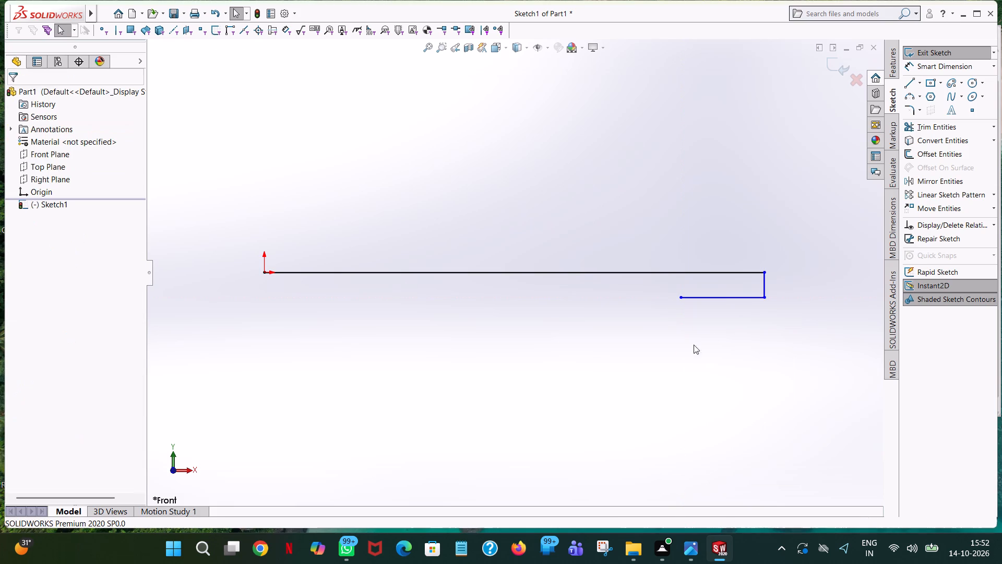
Dimension the long axis line's overall length, placing the dimension above the profile.
left_click(920, 64)
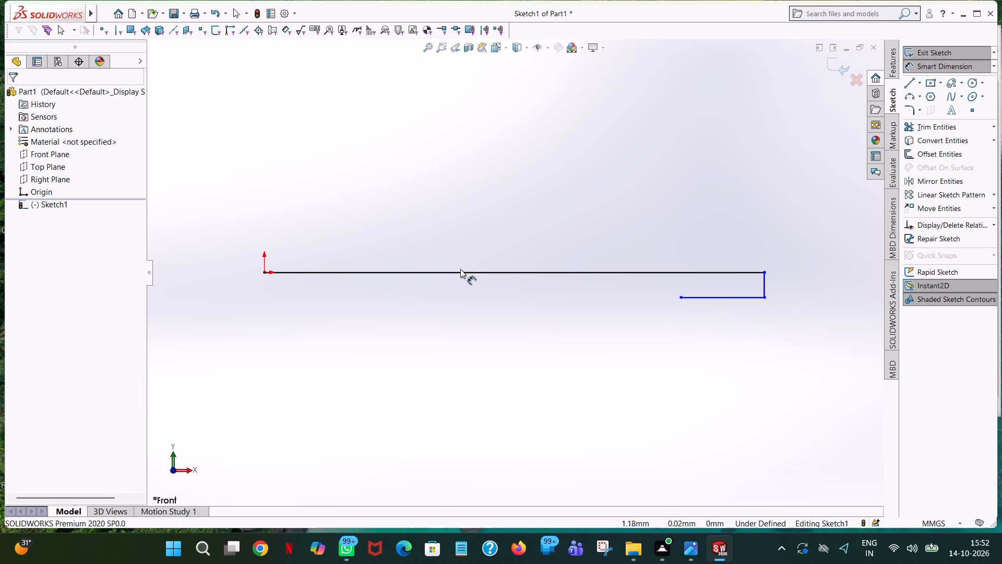
left_click(461, 272)
left_click(458, 108)
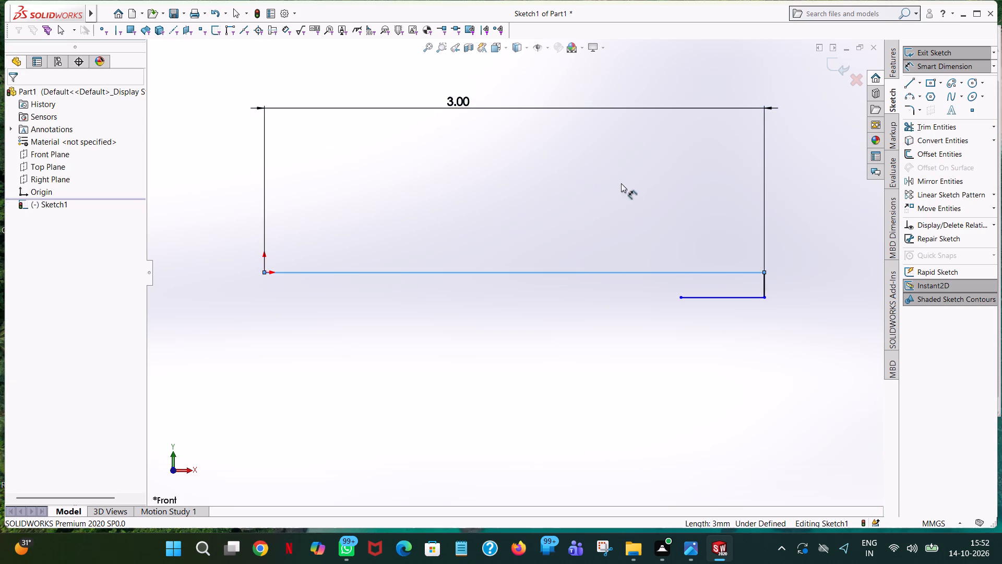
left_click(416, 95)
left_click(696, 84)
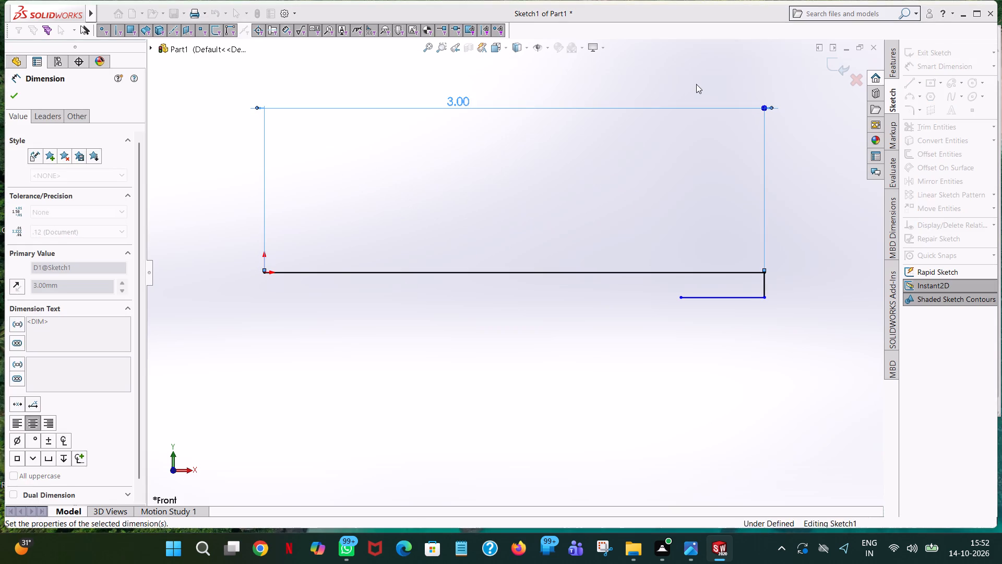
Draw a vertical line from the axis down through the nose line's inner end, with length 0.700/2.
left_click(912, 83)
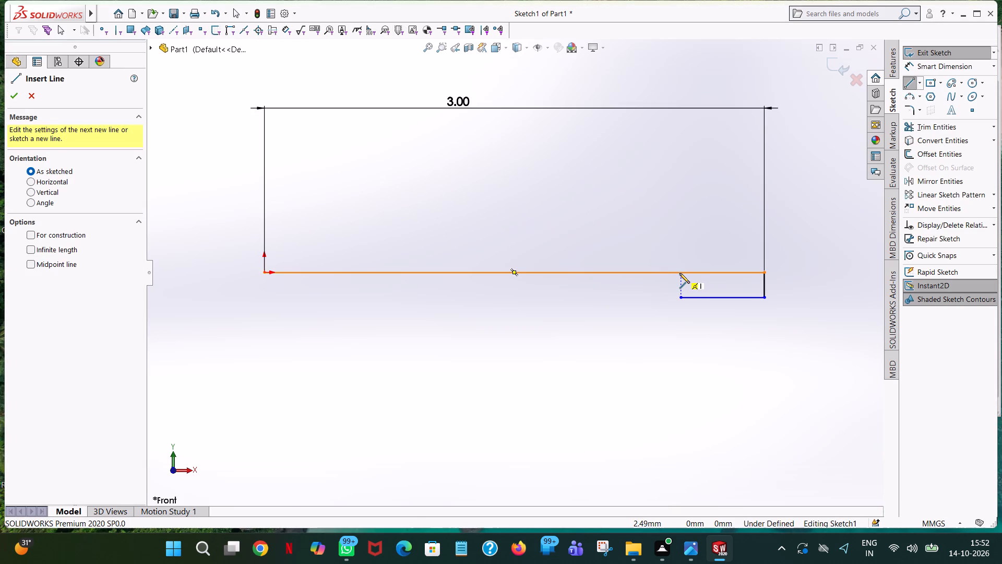
left_click(679, 273)
left_click(682, 311)
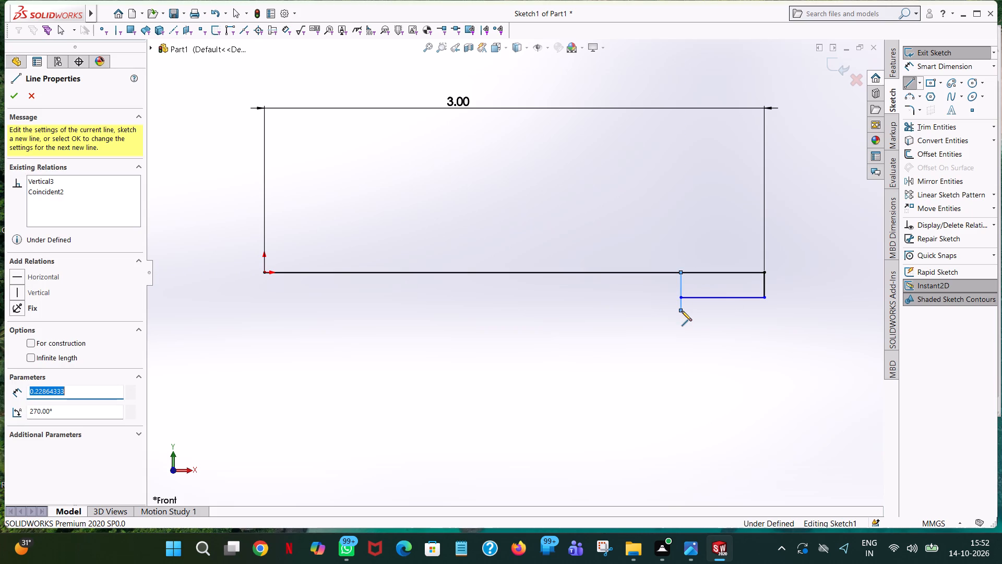
type("0.7")
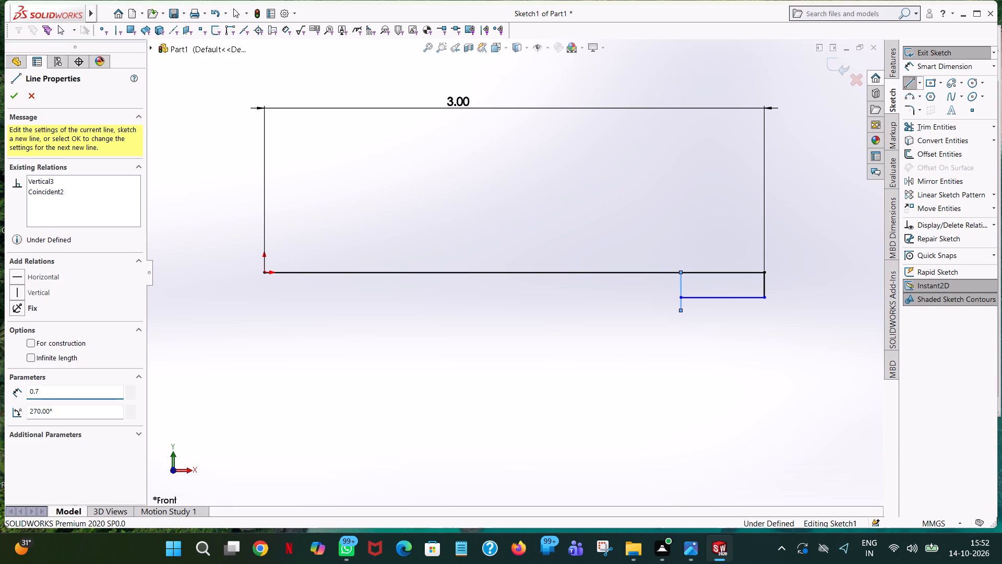
type("00")
key("slash")
key("2")
key("Return")
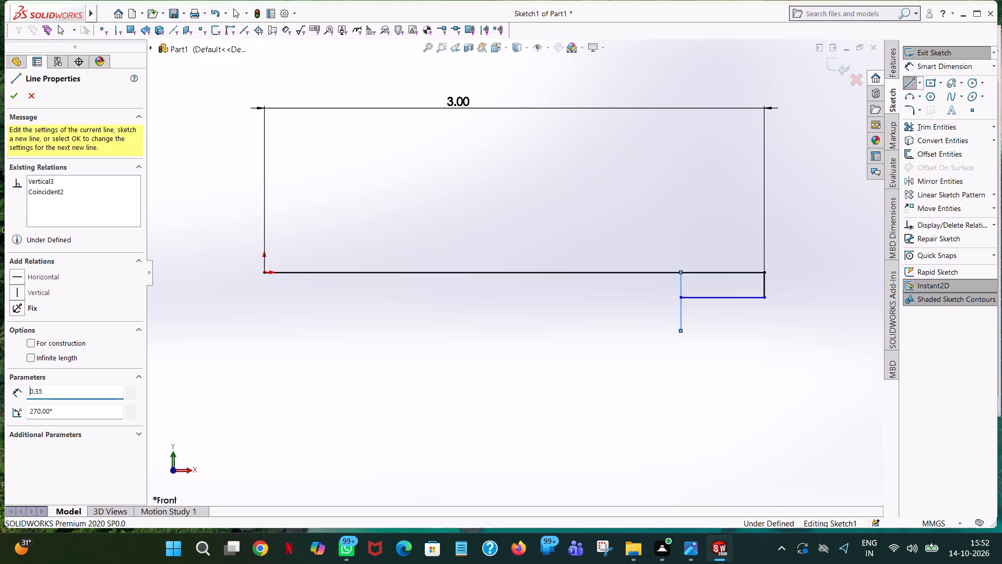
right_click(682, 311)
left_click(709, 321)
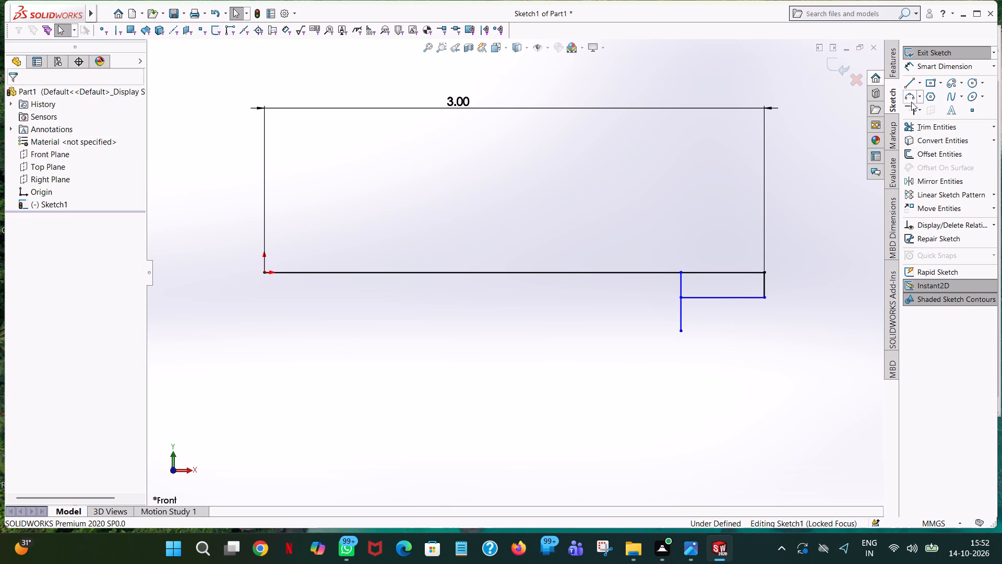
Trim away the vertical segment between the axis line and the nose line.
left_click(934, 133)
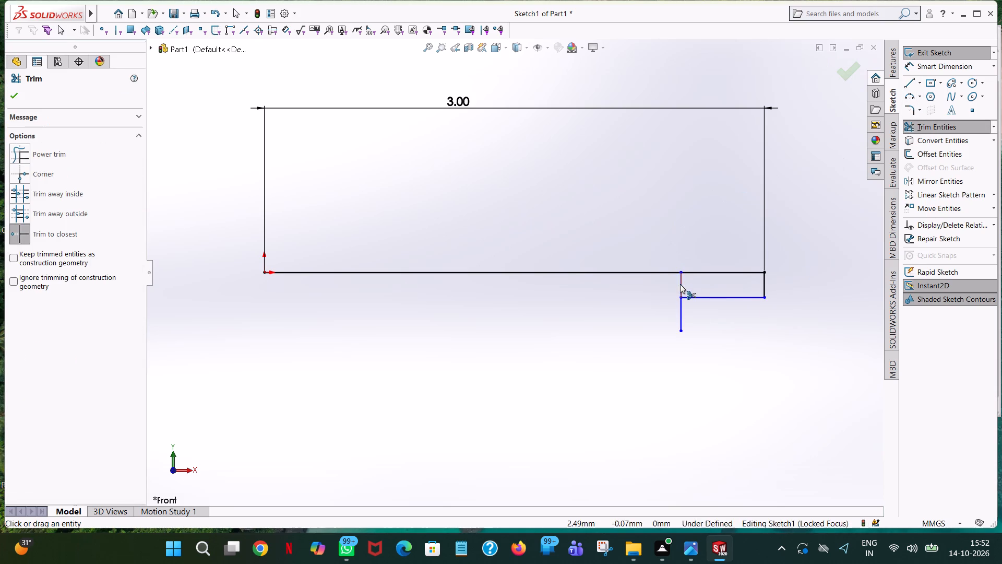
left_click(680, 284)
left_click_drag(16, 92, 64, 99)
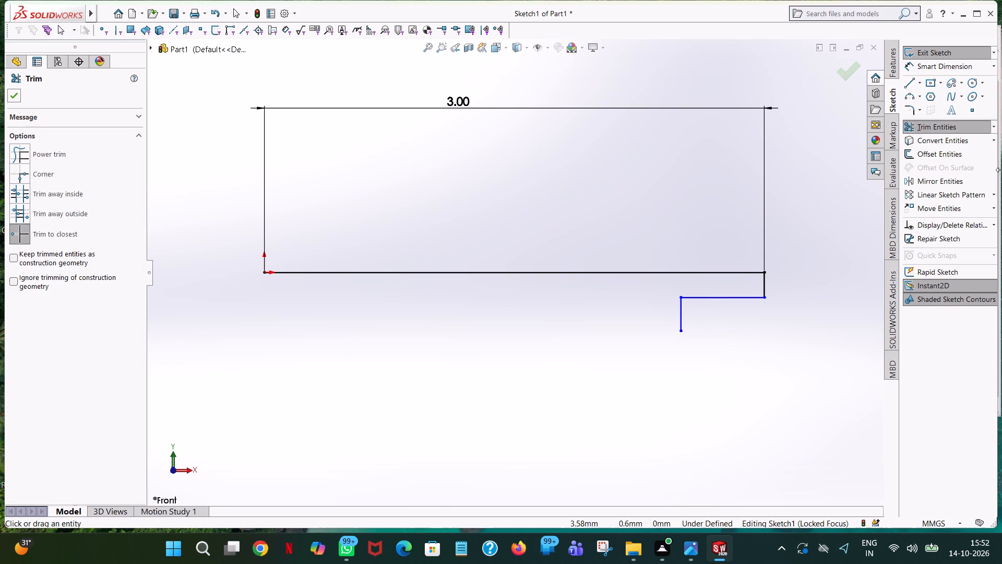
Draw a 0.500 mm horizontal line toward the origin side from the lower end of the second step's vertical line.
left_click(906, 81)
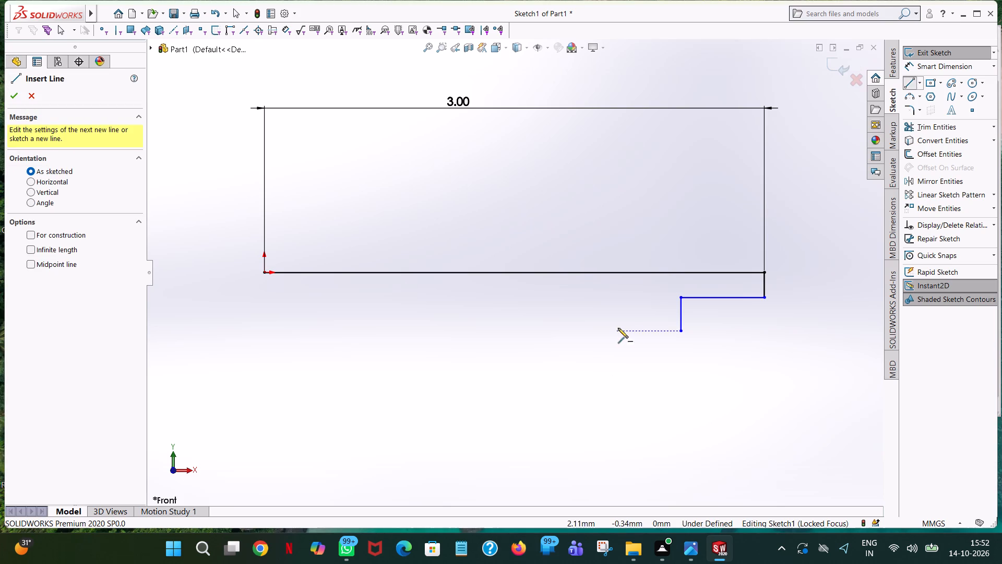
left_click(682, 332)
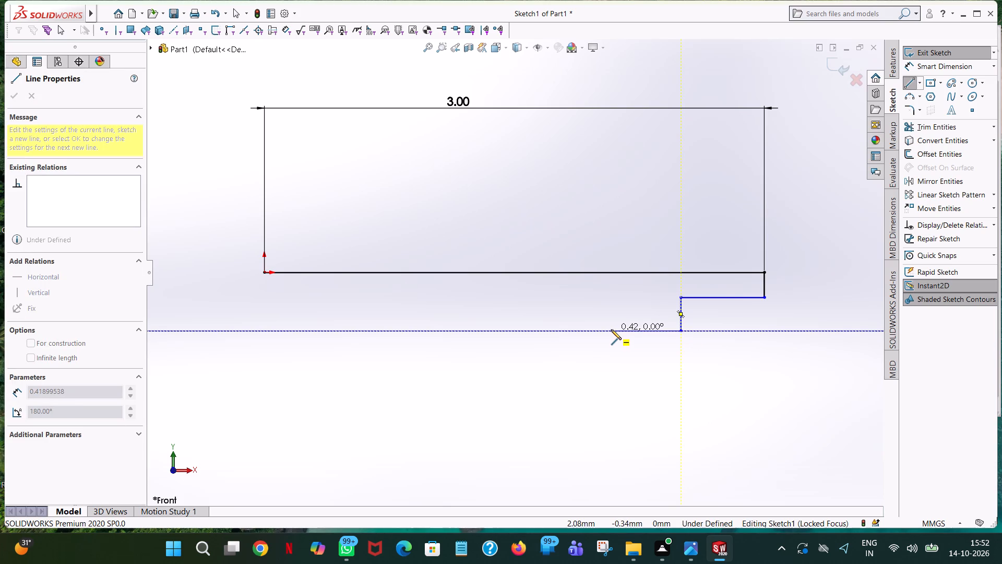
left_click(611, 330)
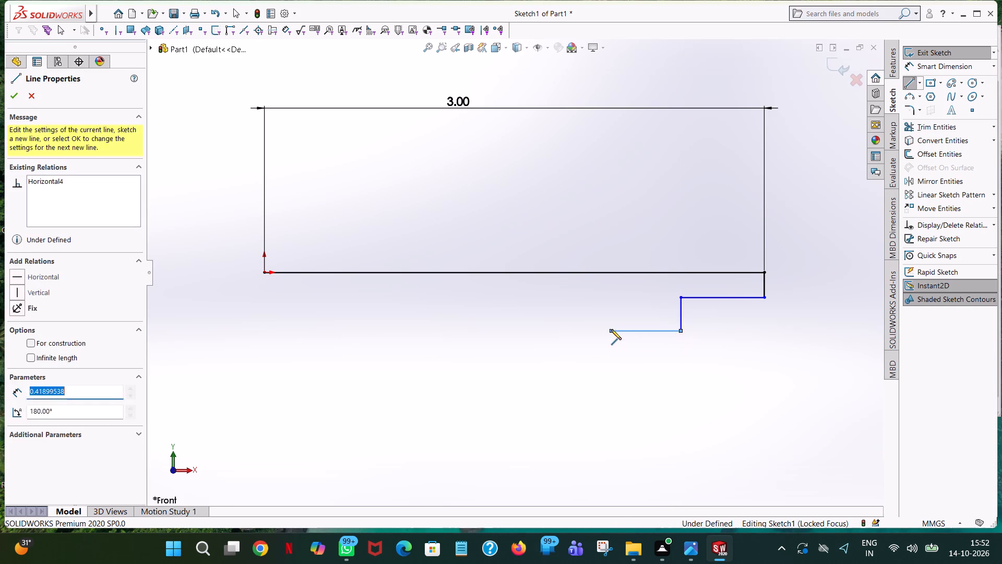
type("0.500")
key("Return")
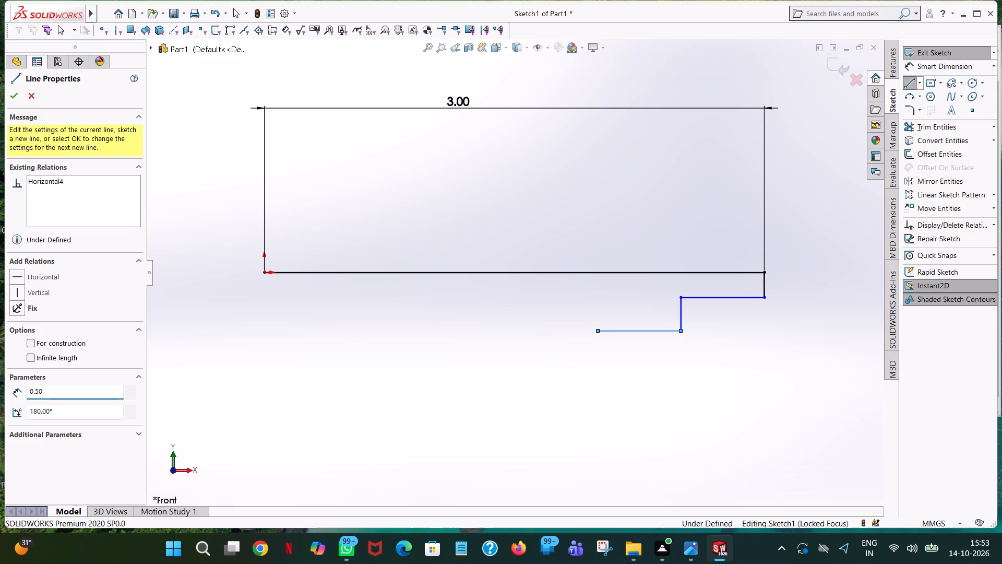
right_click(611, 330)
left_click(645, 337)
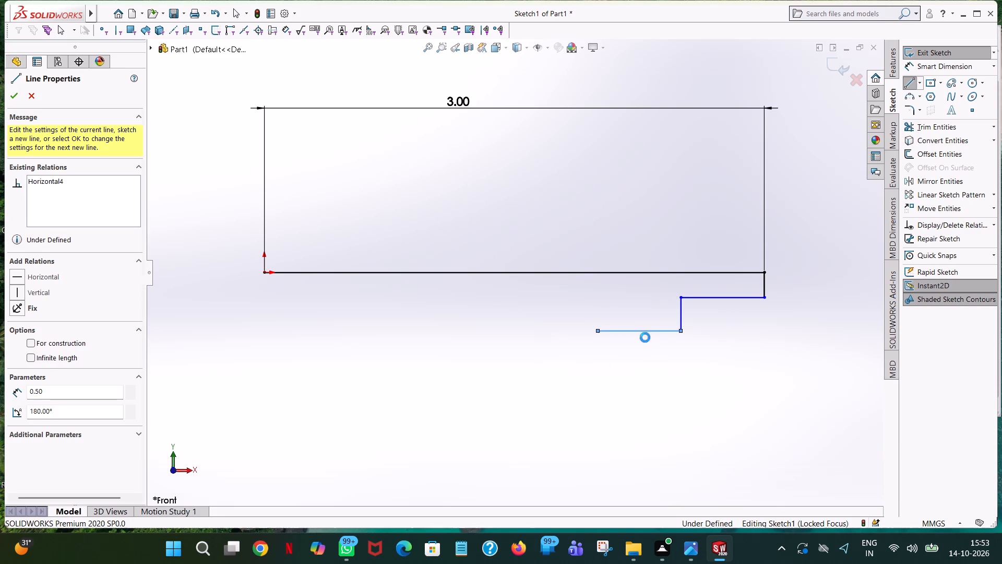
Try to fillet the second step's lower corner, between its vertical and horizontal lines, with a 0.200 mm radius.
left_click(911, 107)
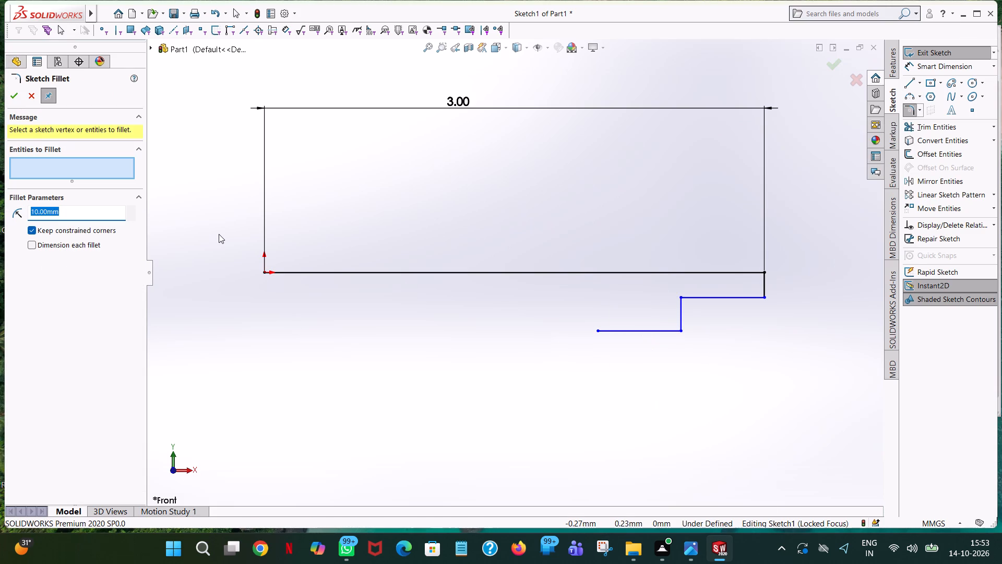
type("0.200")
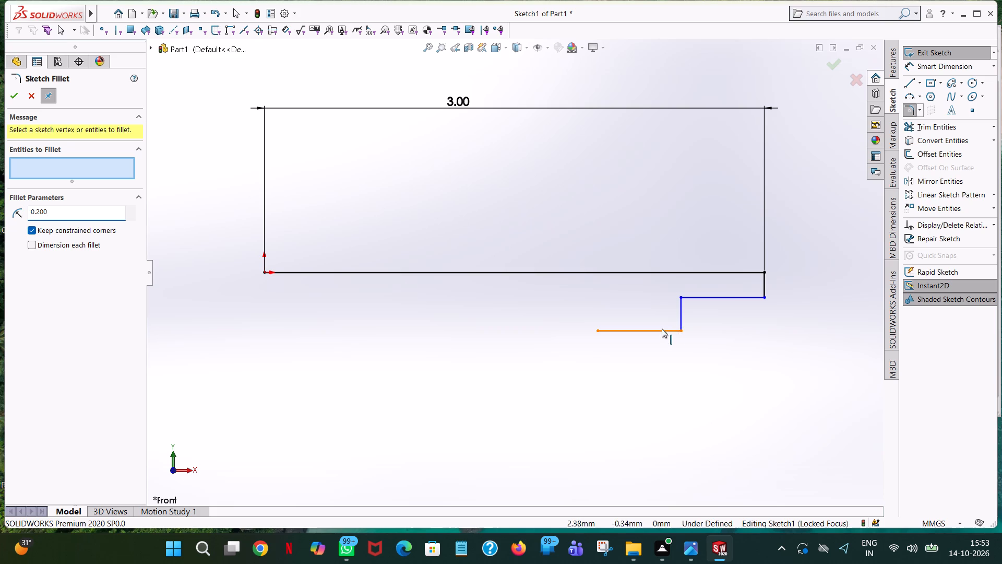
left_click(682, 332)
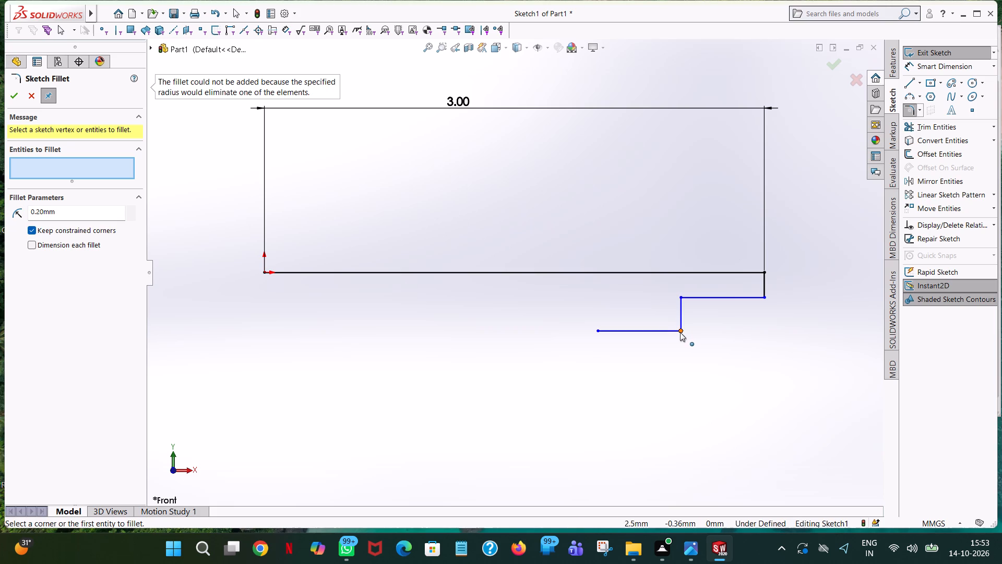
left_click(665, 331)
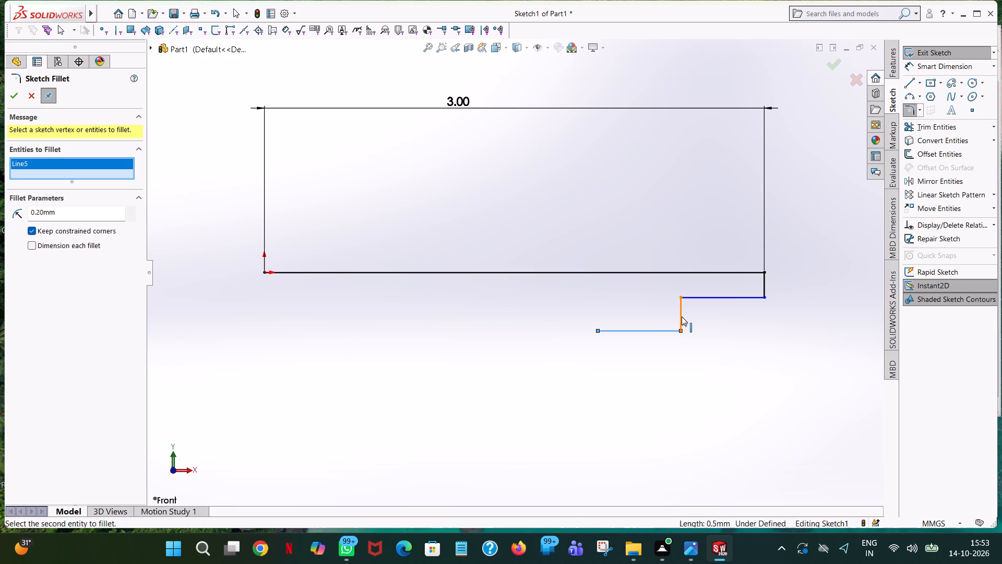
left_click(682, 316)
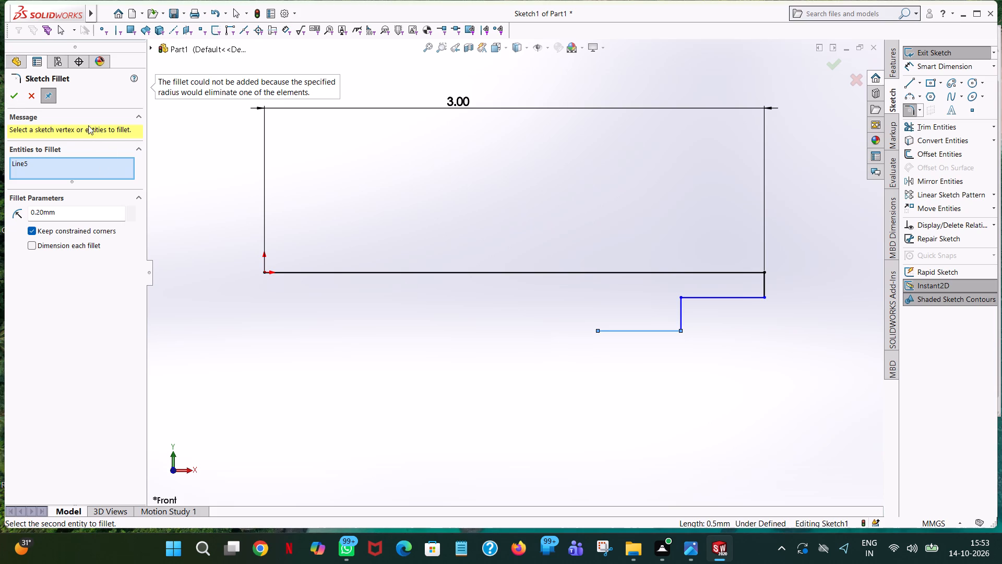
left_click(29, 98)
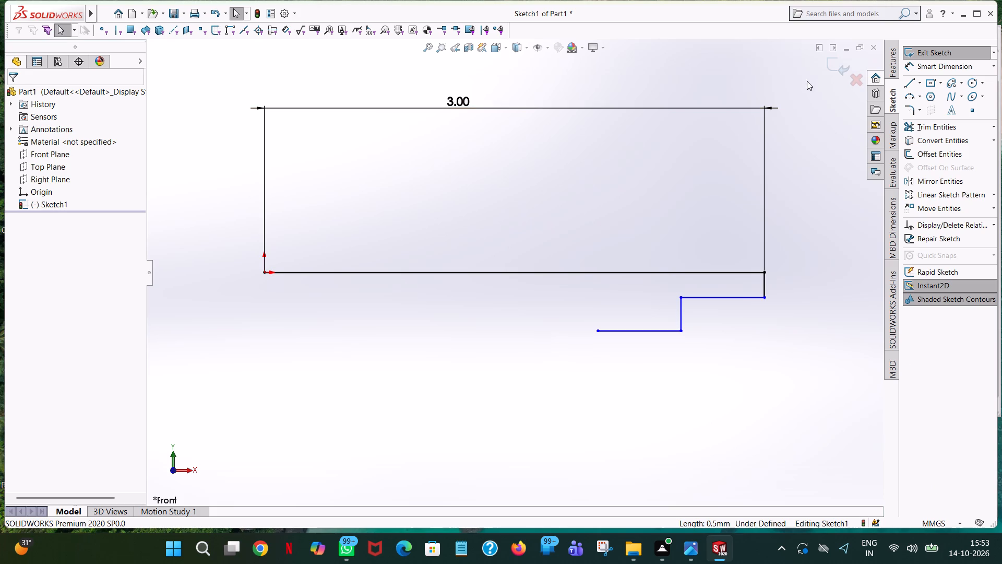
Draw a 0.750 mm horizontal line toward the origin side from the upper end of the second step's vertical line.
left_click(908, 85)
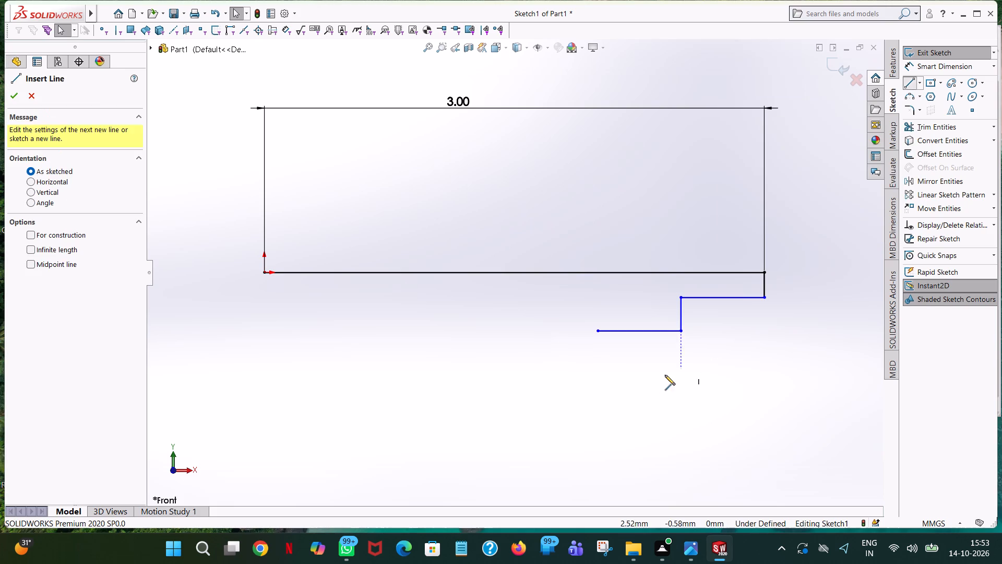
left_click(680, 298)
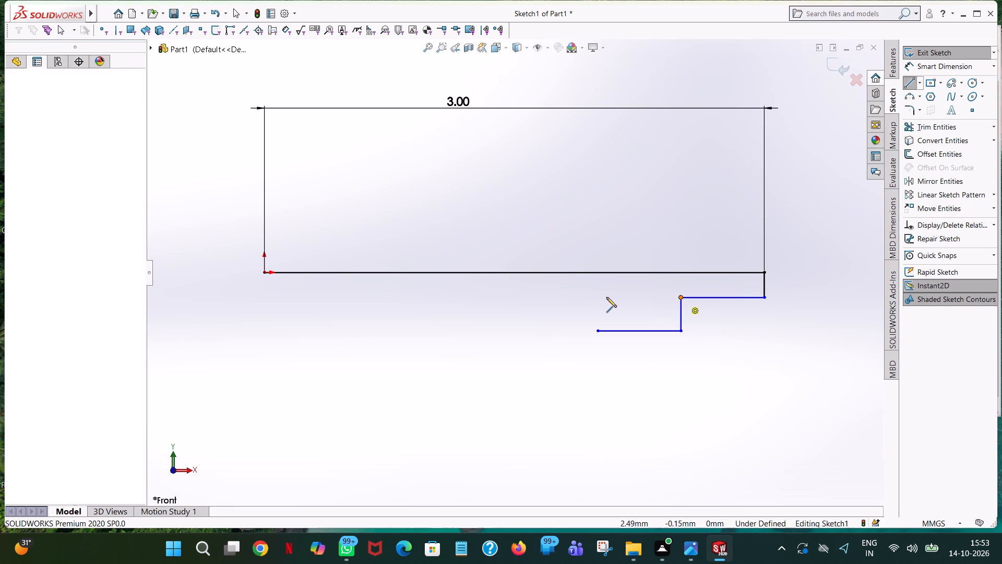
left_click(572, 295)
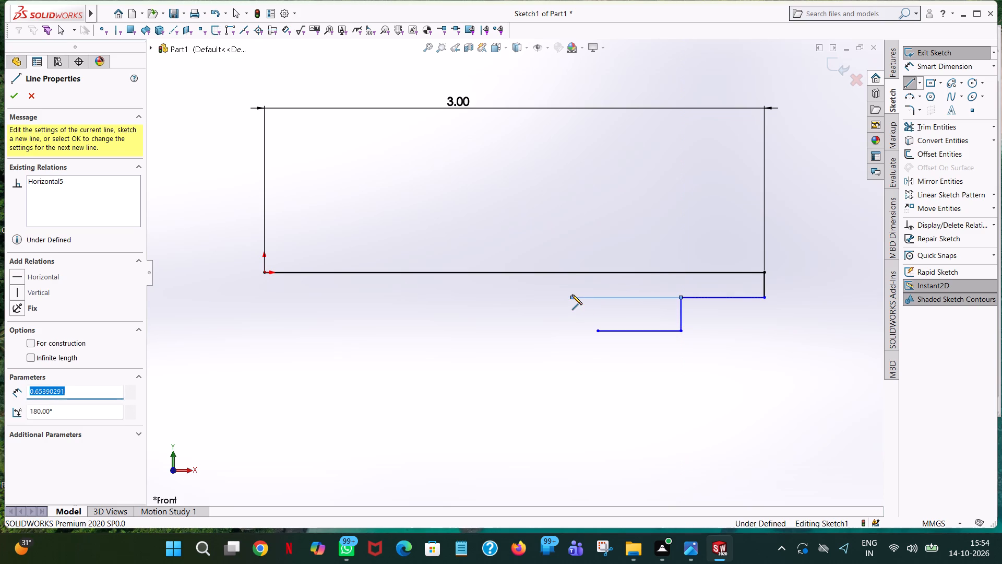
type("0.")
type("750")
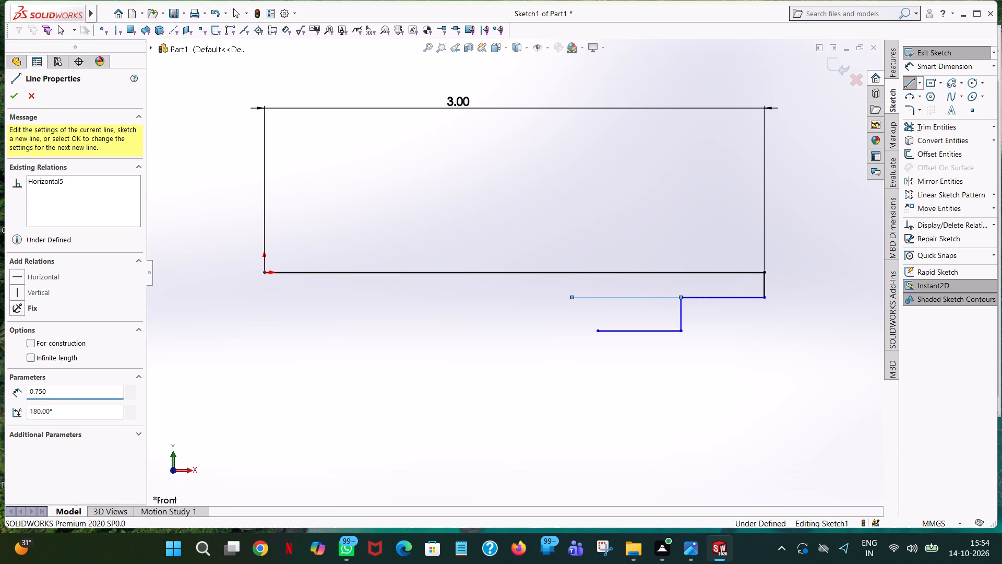
key("Return")
Draw a vertical line up across the axis from the 0.750 mm line's free end, with length 0.681/2.
left_click(554, 247)
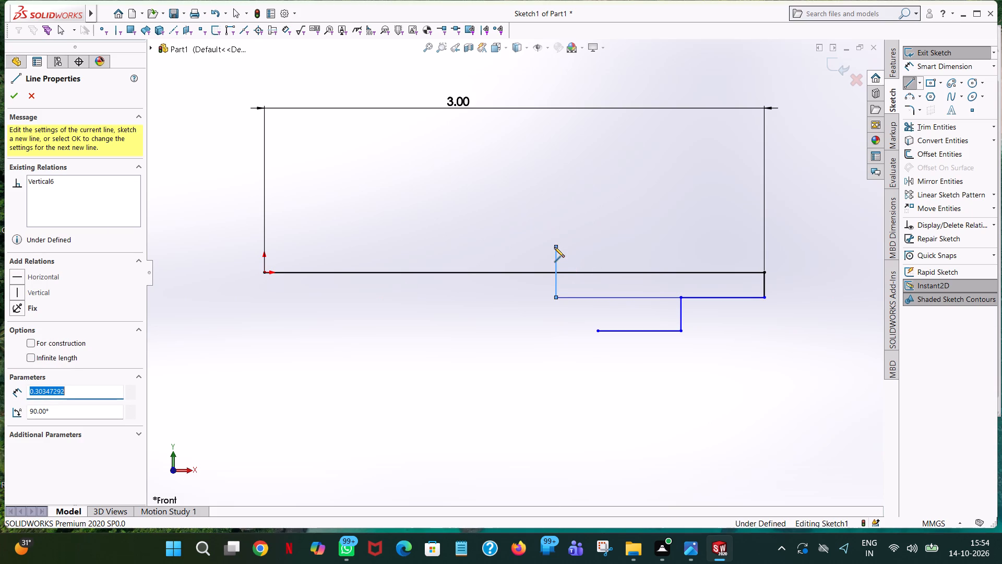
type("0.6")
type("81/2")
key("Return")
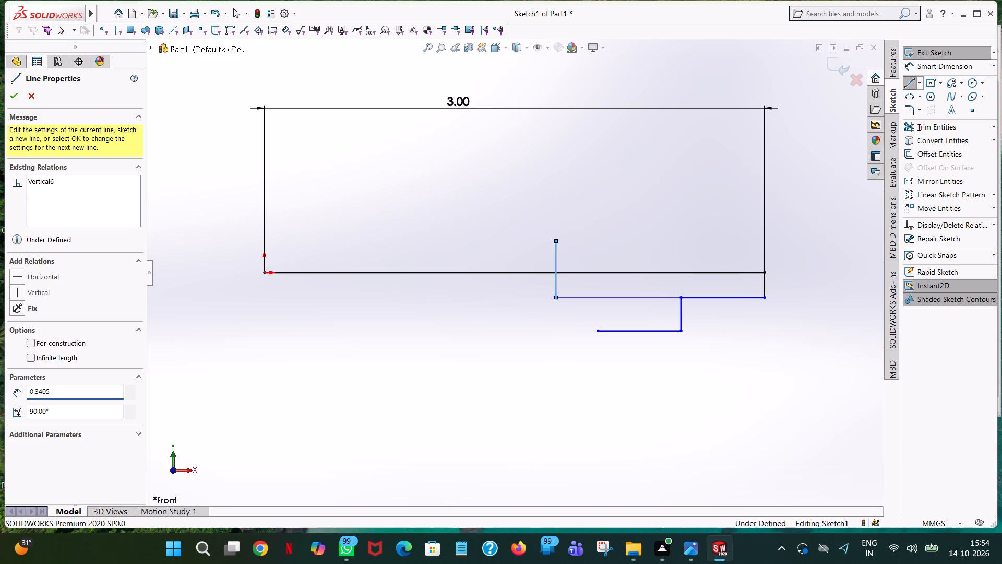
right_click(554, 247)
left_click(594, 254)
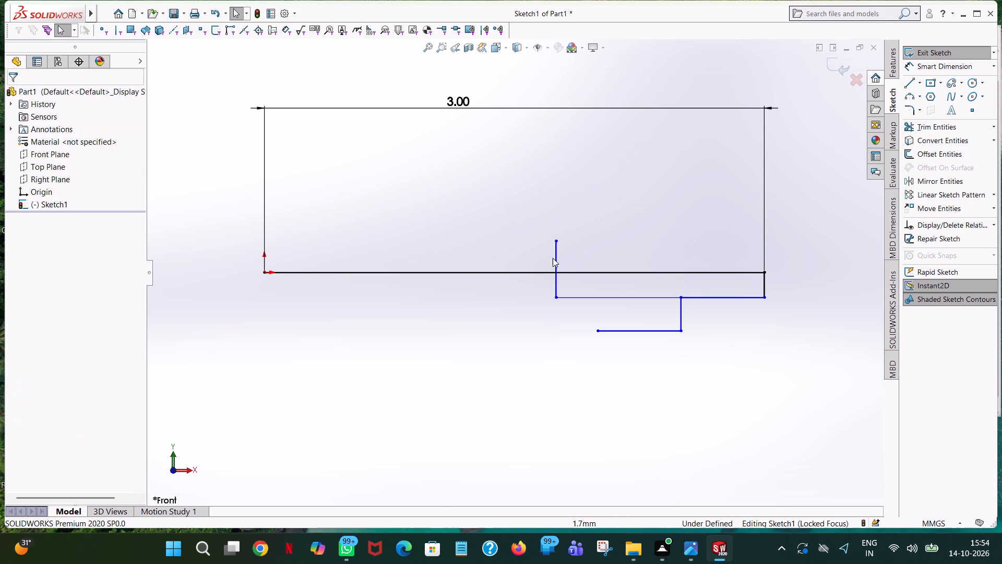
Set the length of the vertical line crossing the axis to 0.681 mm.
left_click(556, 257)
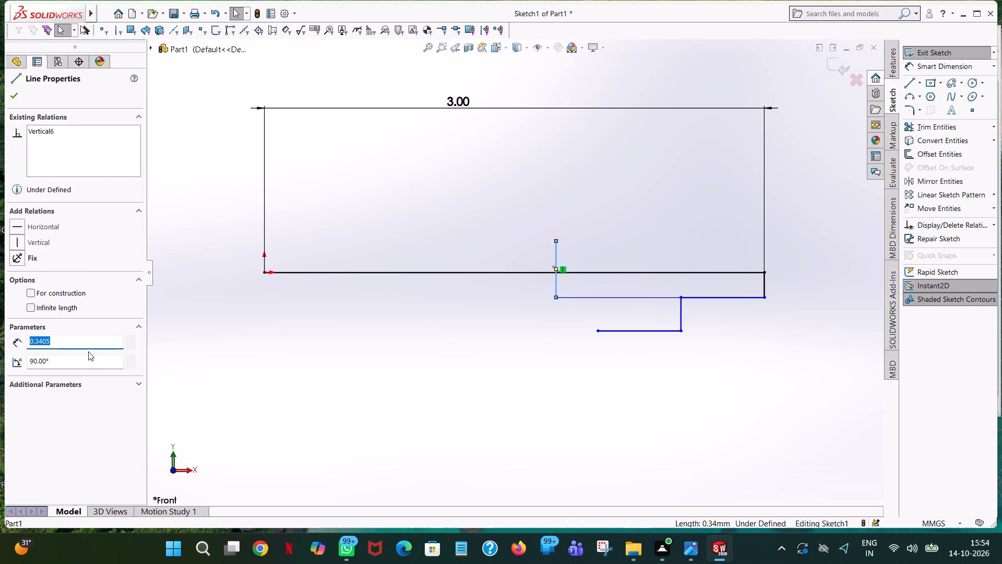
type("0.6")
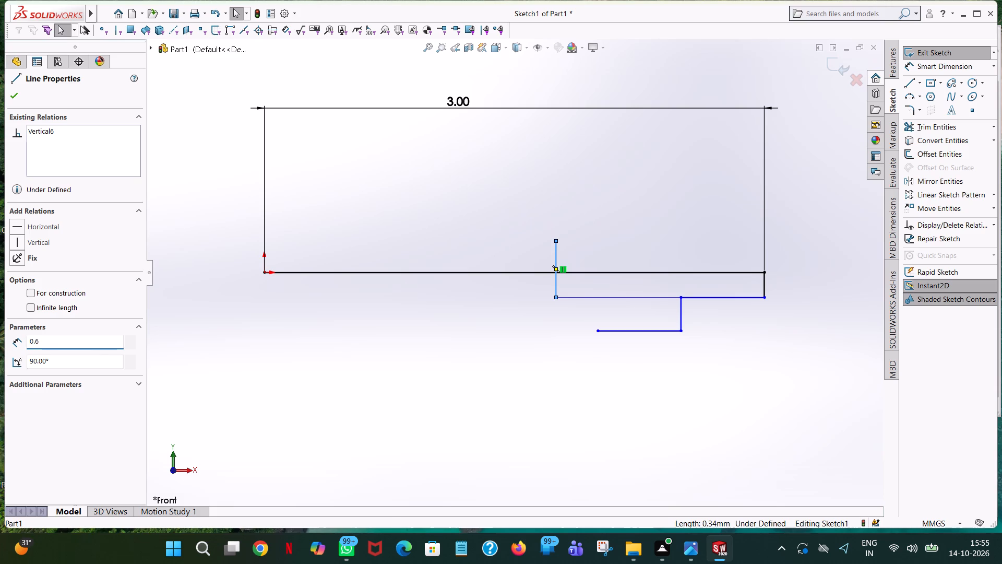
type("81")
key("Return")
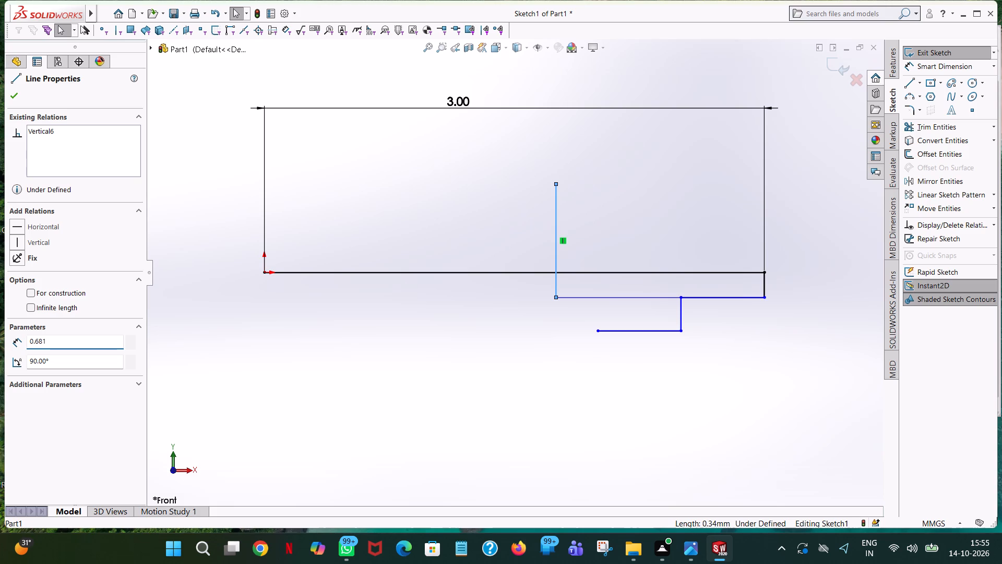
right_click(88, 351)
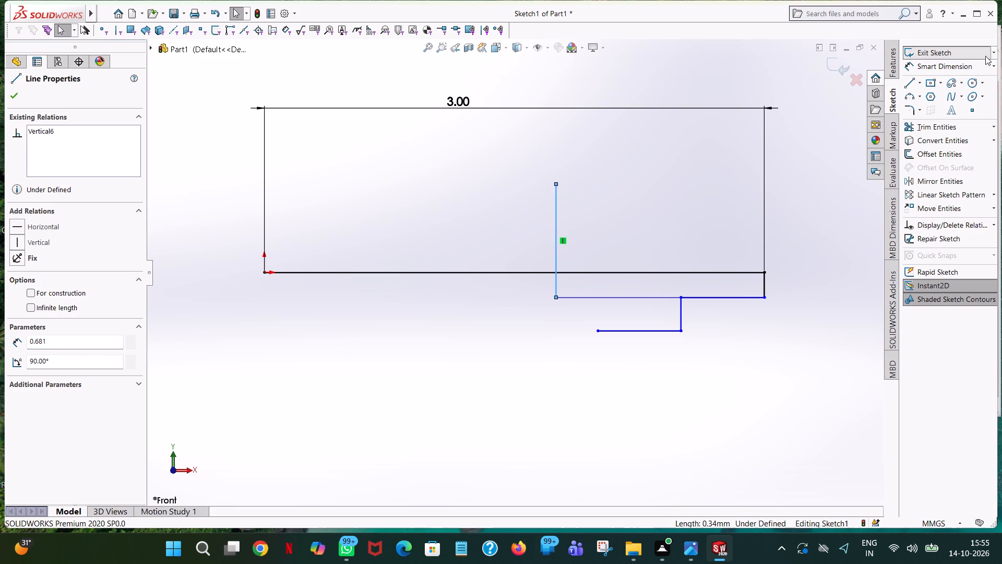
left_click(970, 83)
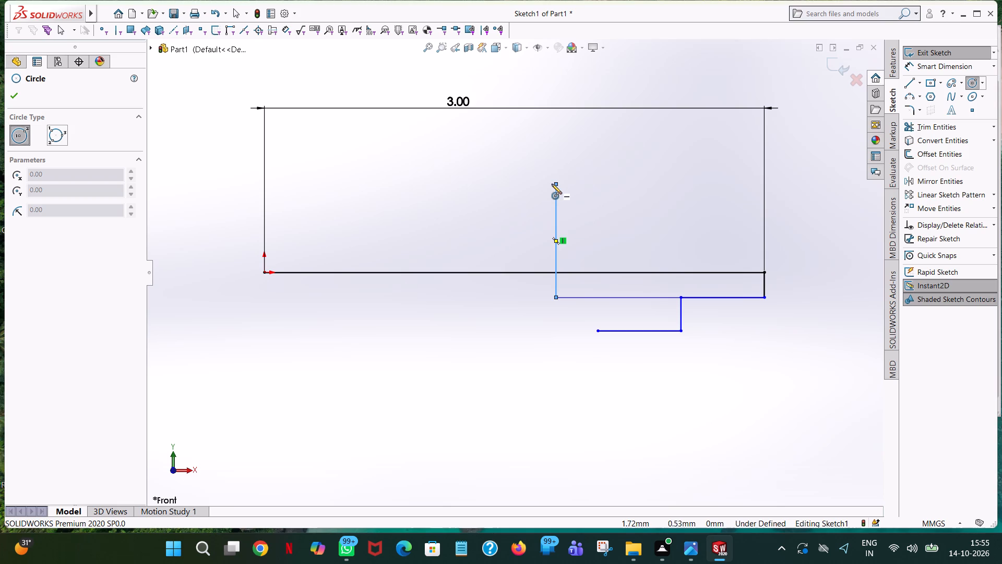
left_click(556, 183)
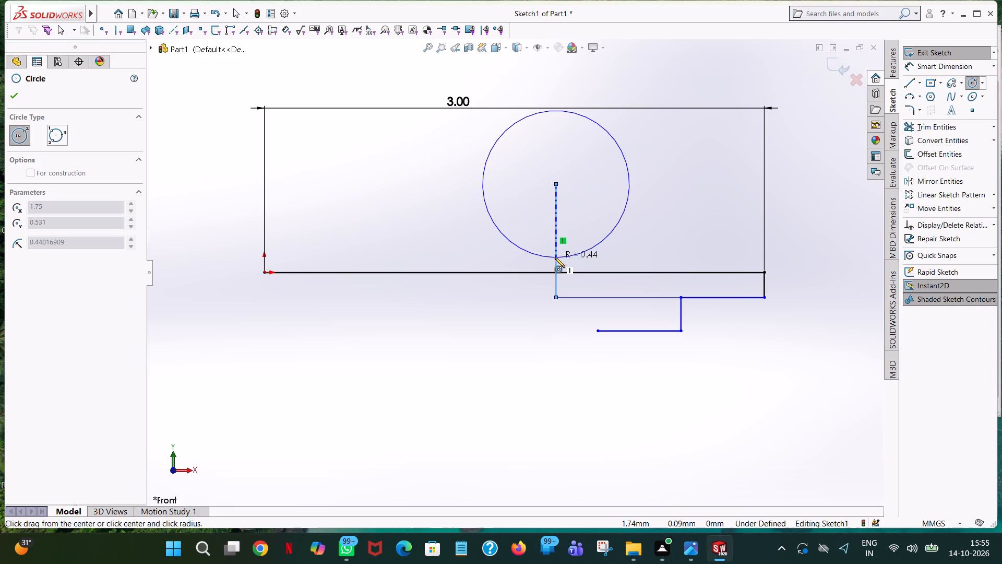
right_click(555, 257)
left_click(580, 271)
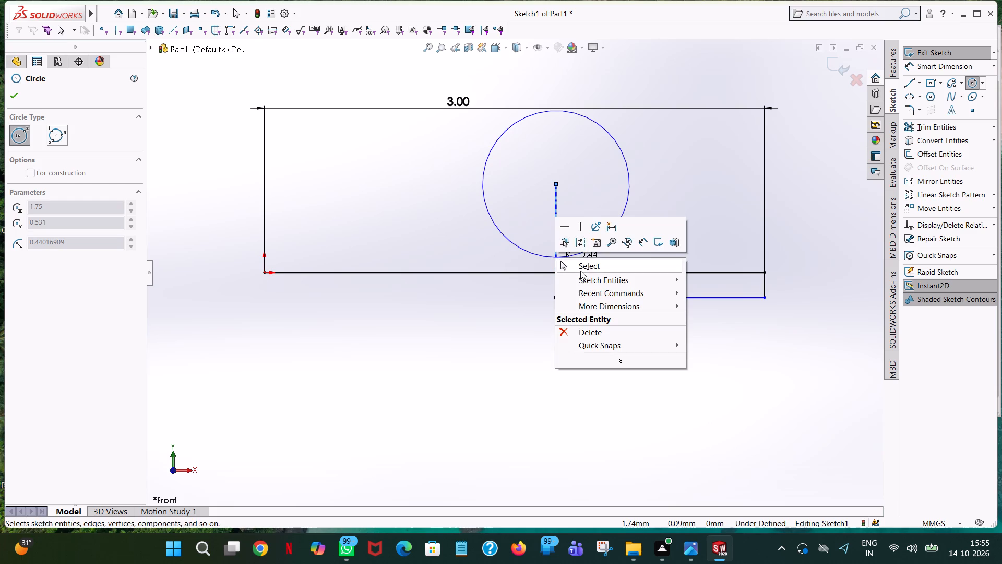
Set the length of the vertical line crossing the axis to 0.681/2.
left_click(557, 226)
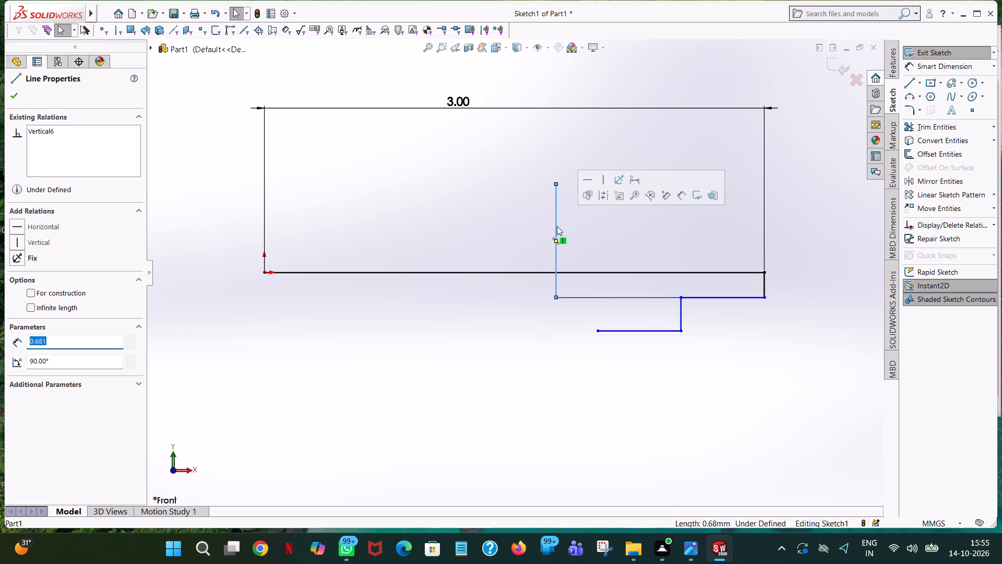
type("0.")
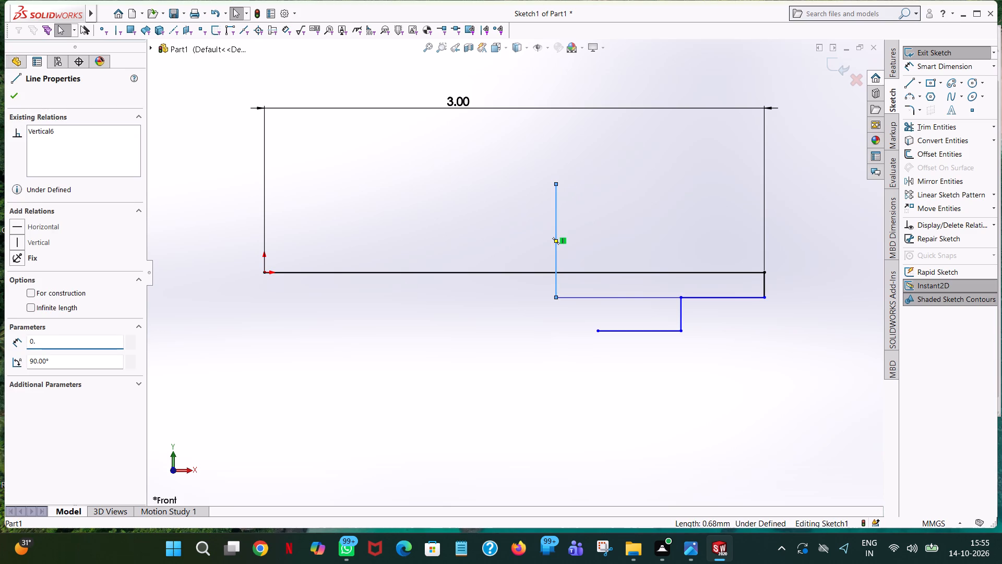
type("681/2")
key("Return")
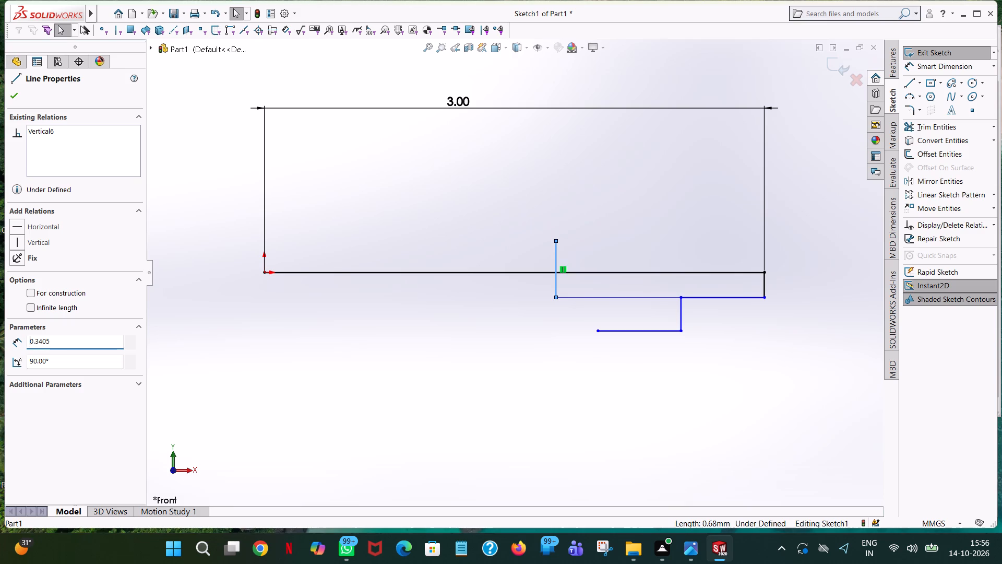
right_click(557, 226)
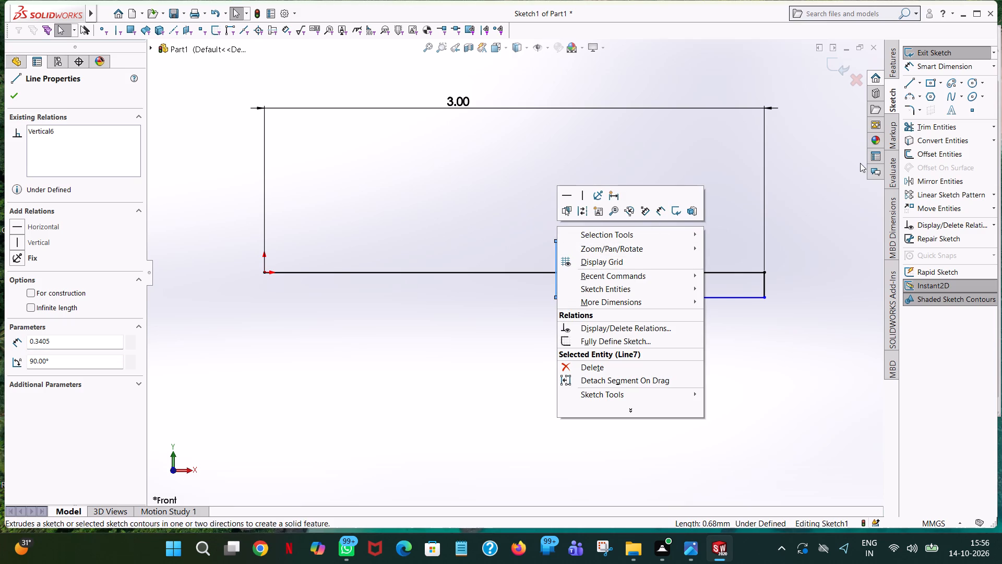
left_click(802, 156)
Draw a circle of radius 0.415 mm centred on the upper end of the vertical line crossing the axis.
left_click(972, 80)
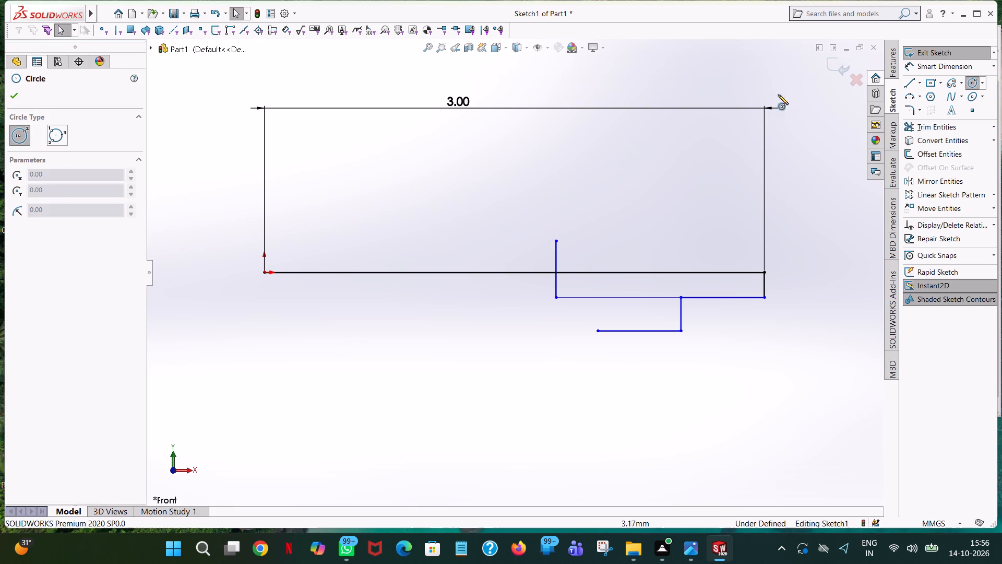
left_click(557, 240)
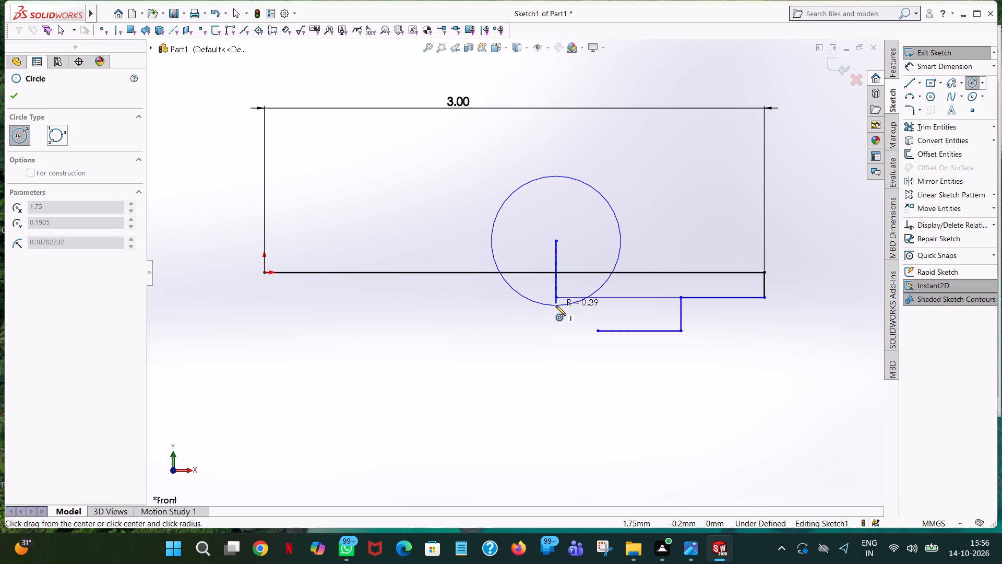
left_click(556, 305)
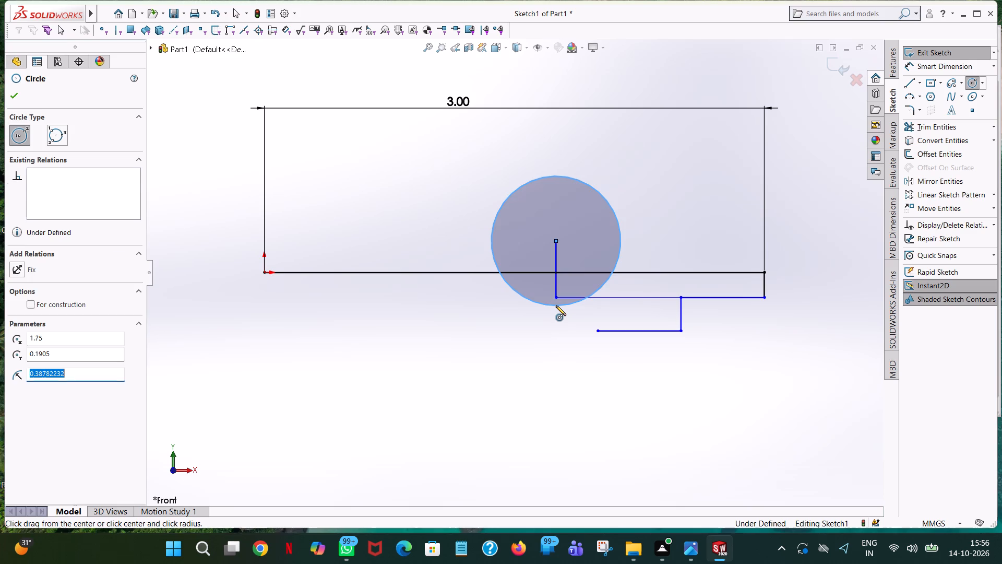
type("0.")
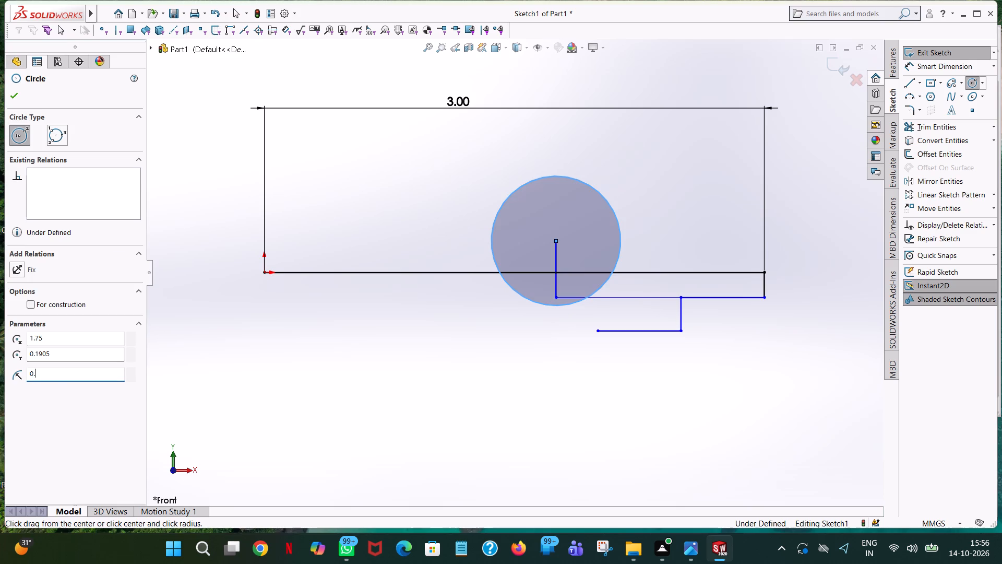
type("415")
key("Return")
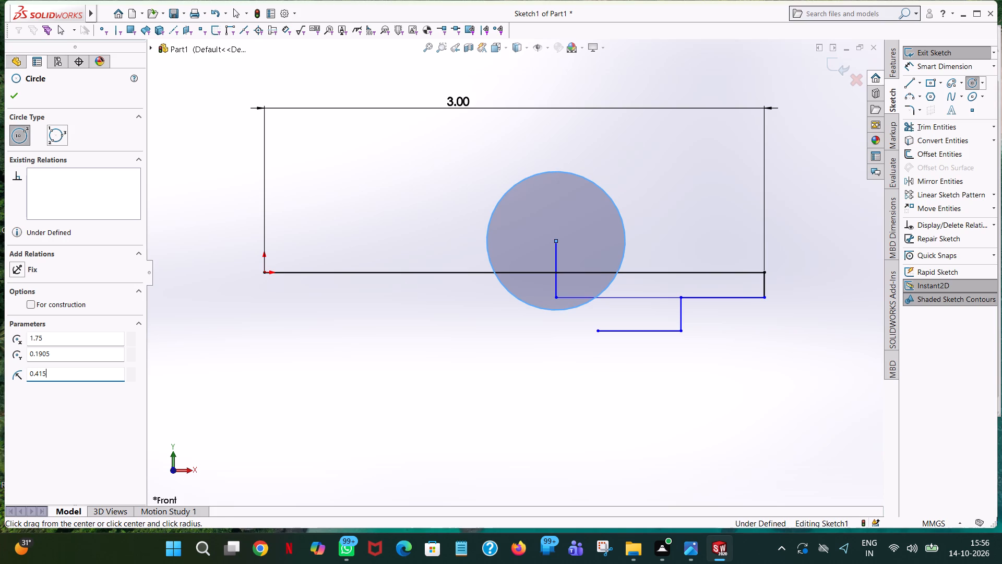
right_click(556, 305)
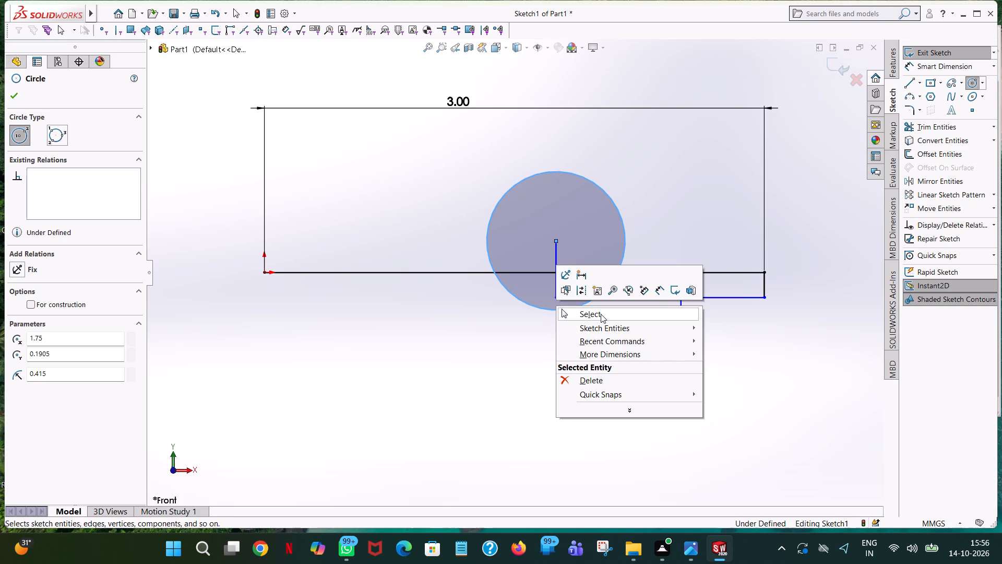
left_click(601, 314)
Draw a vertical line about 0.27 mm long upward from the free end of the lowest horizontal line, ending inside the circle.
left_click(901, 81)
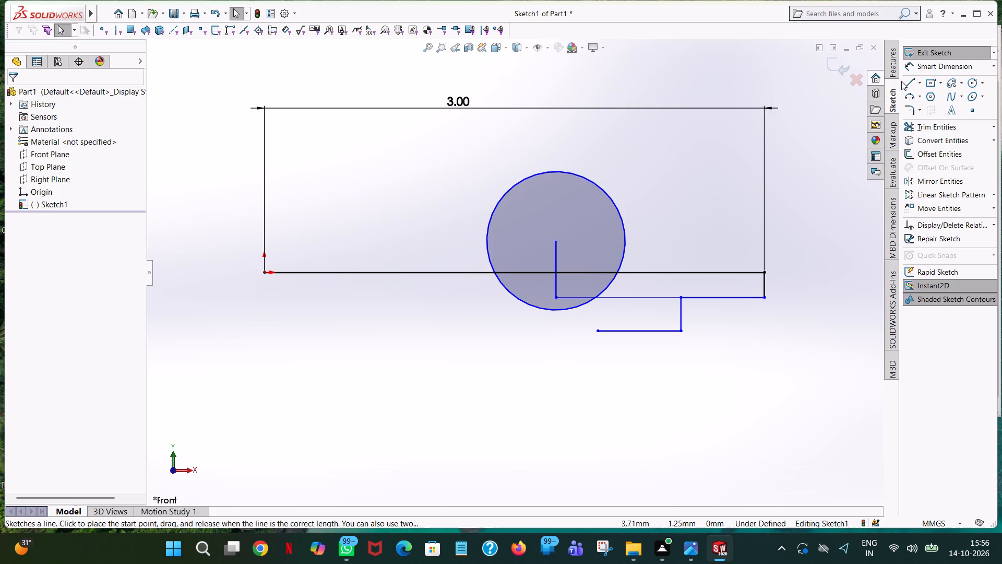
left_click(906, 81)
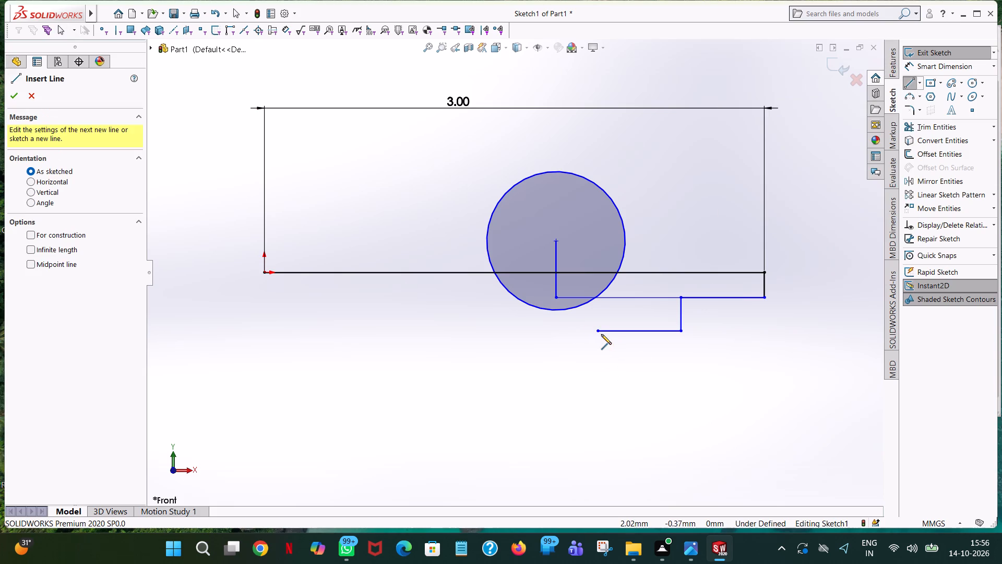
left_click(597, 332)
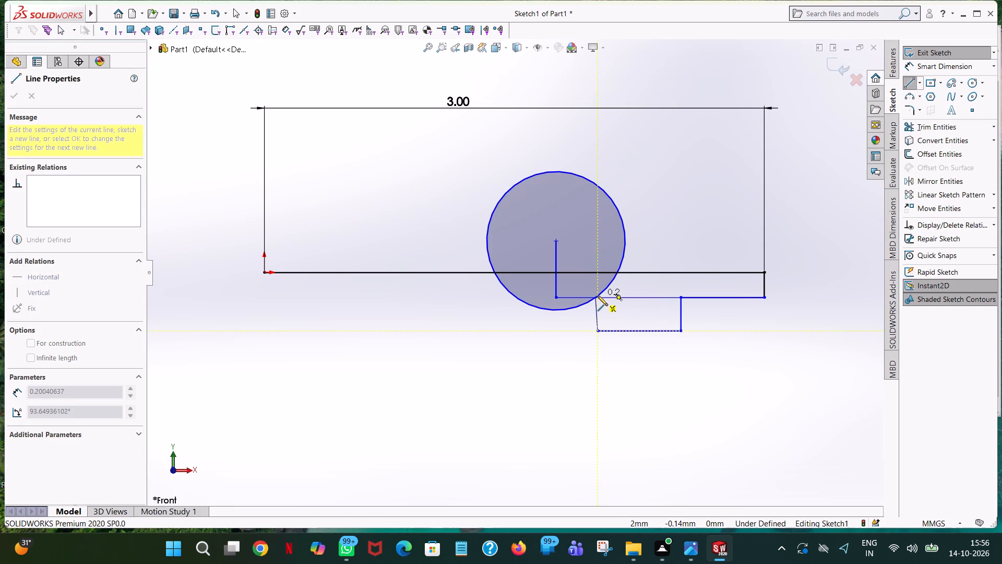
left_click(597, 286)
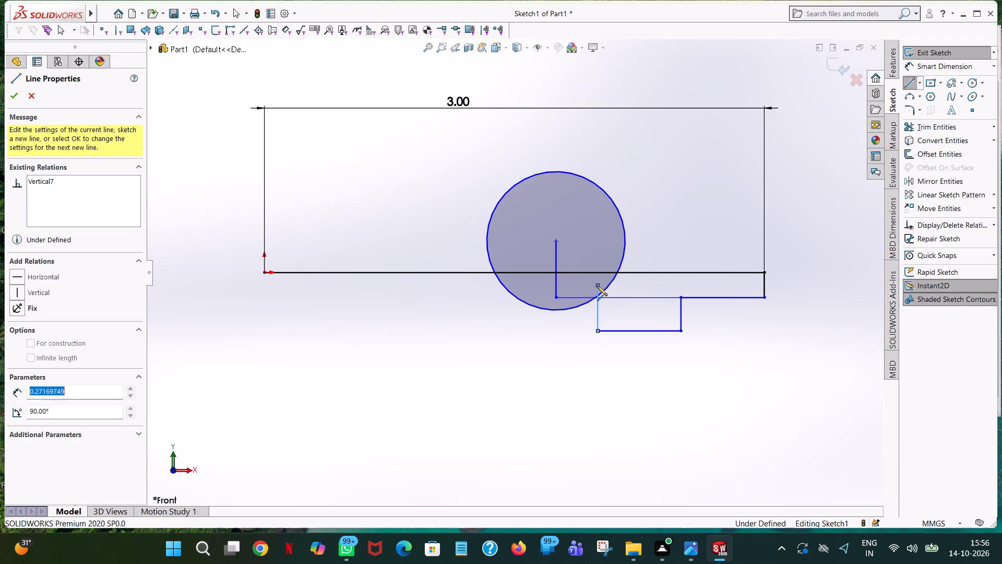
right_click(597, 286)
left_click(641, 289)
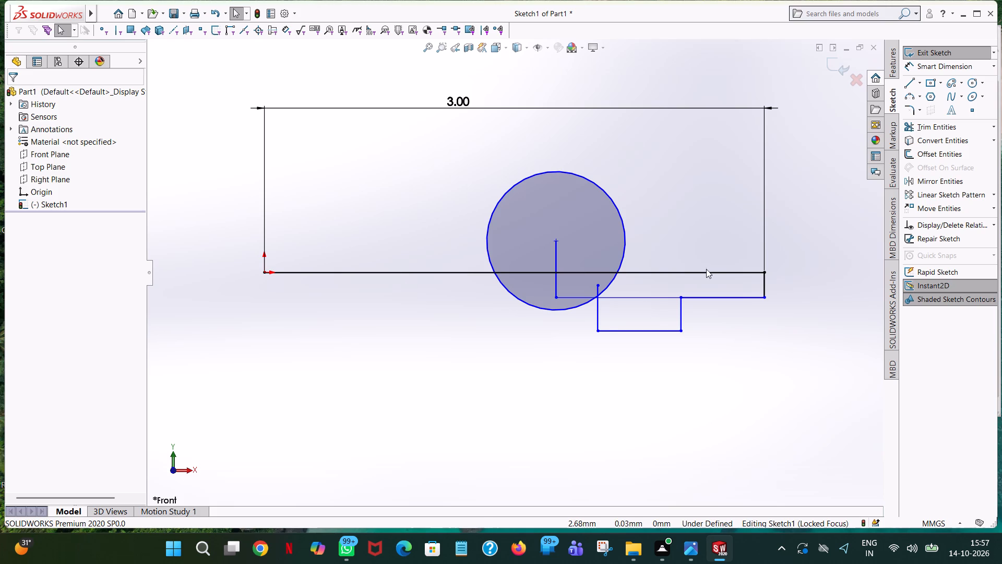
Draw a 0.500 mm horizontal chord across the circle, starting where the new vertical line crosses it and running toward the origin side.
scroll(600, 322, "down", 2)
scroll(577, 259, "down", 3)
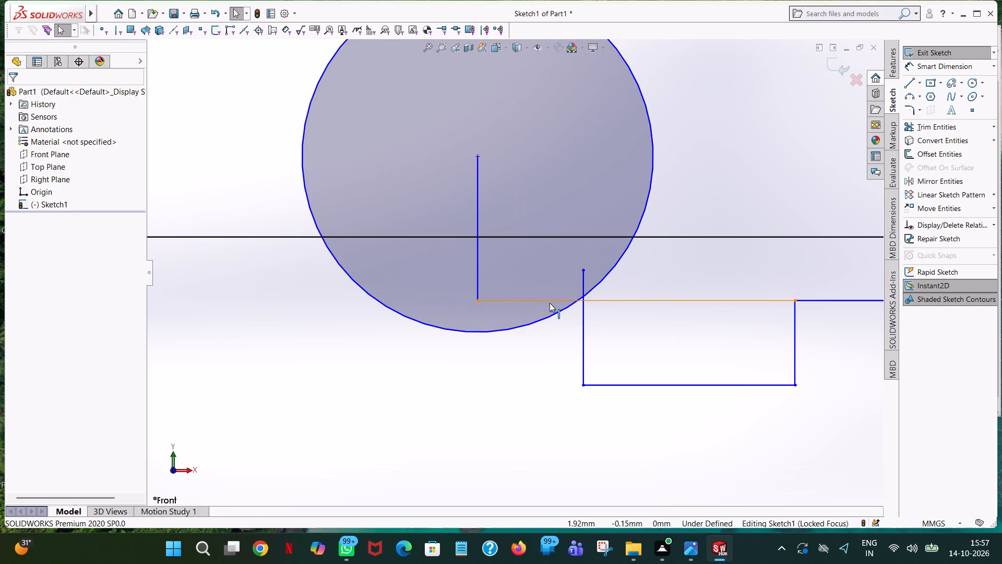
scroll(550, 303, "down", 3)
left_click(913, 83)
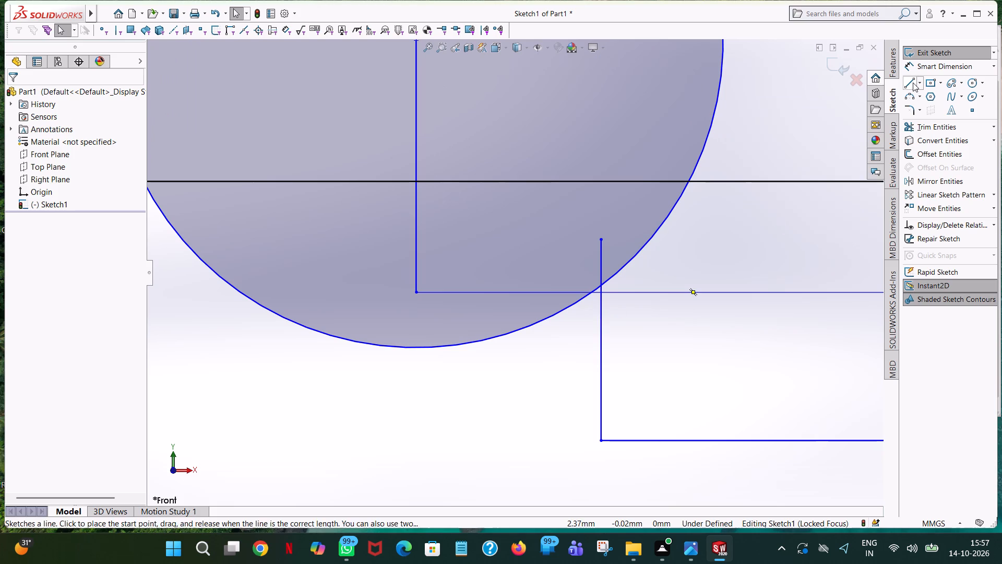
left_click(601, 284)
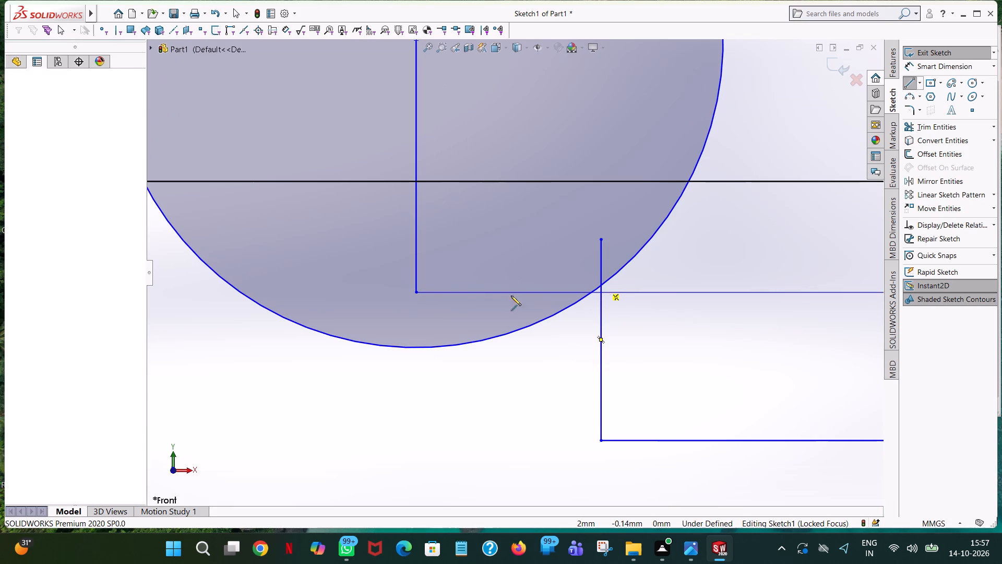
left_click(230, 285)
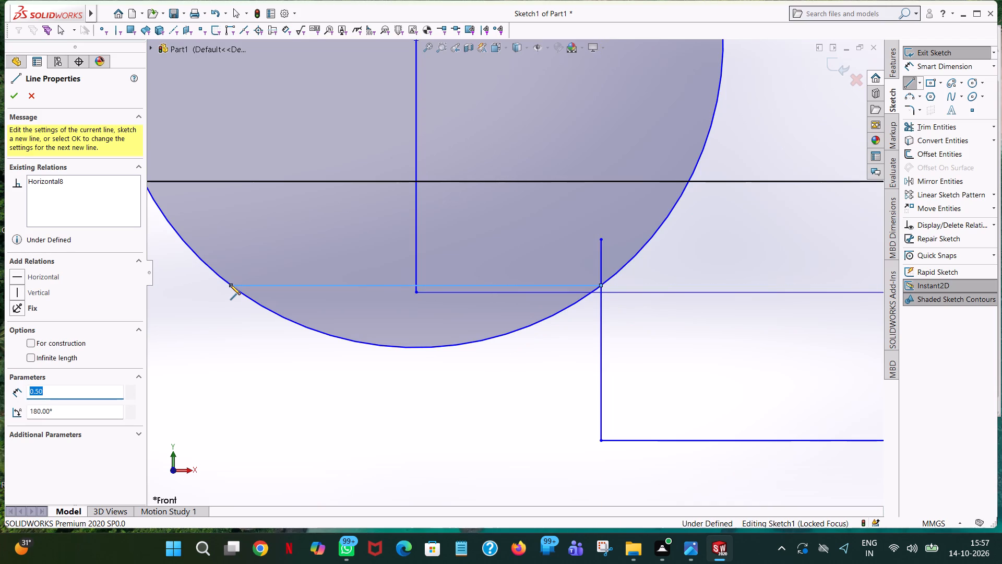
type("0.")
type("500")
key("Return")
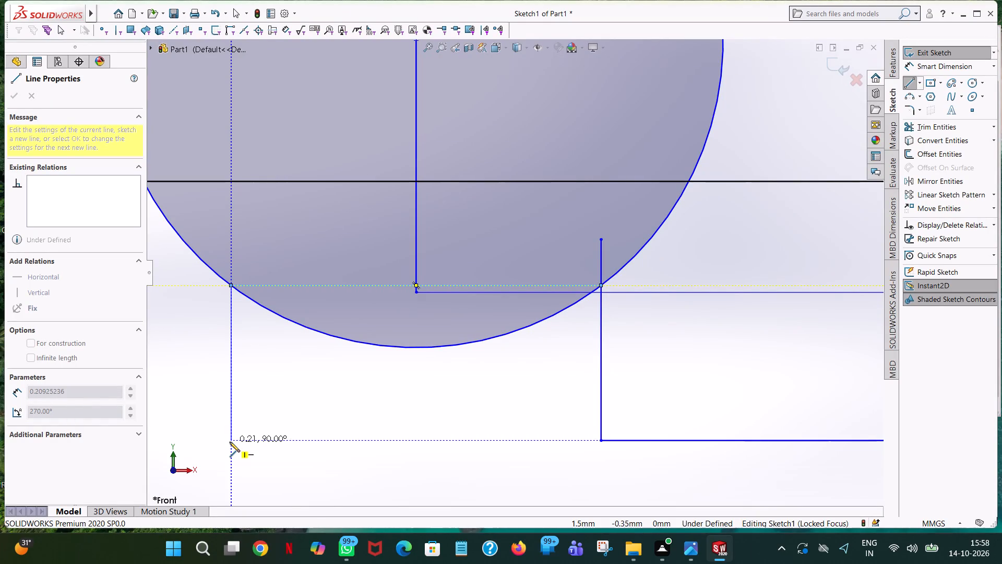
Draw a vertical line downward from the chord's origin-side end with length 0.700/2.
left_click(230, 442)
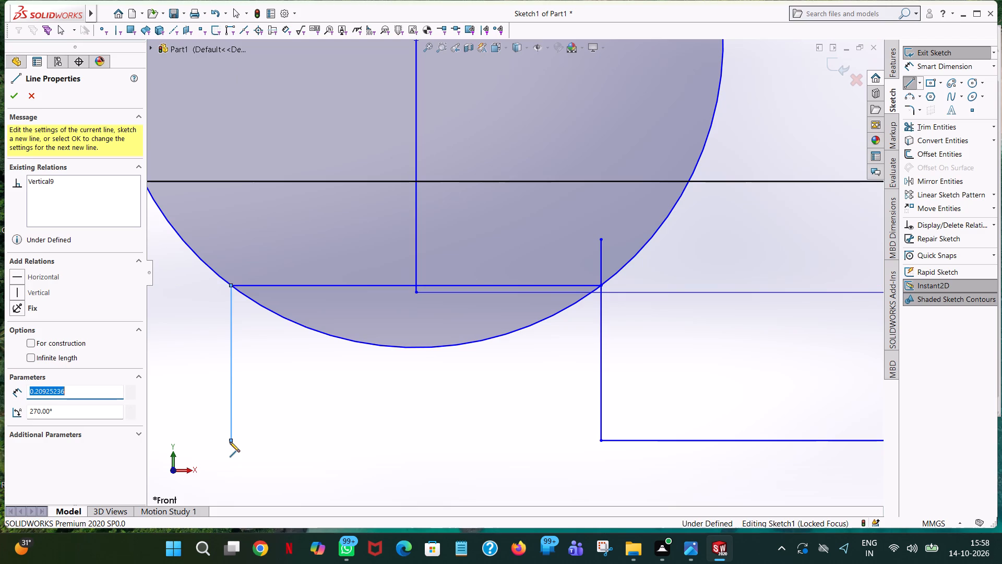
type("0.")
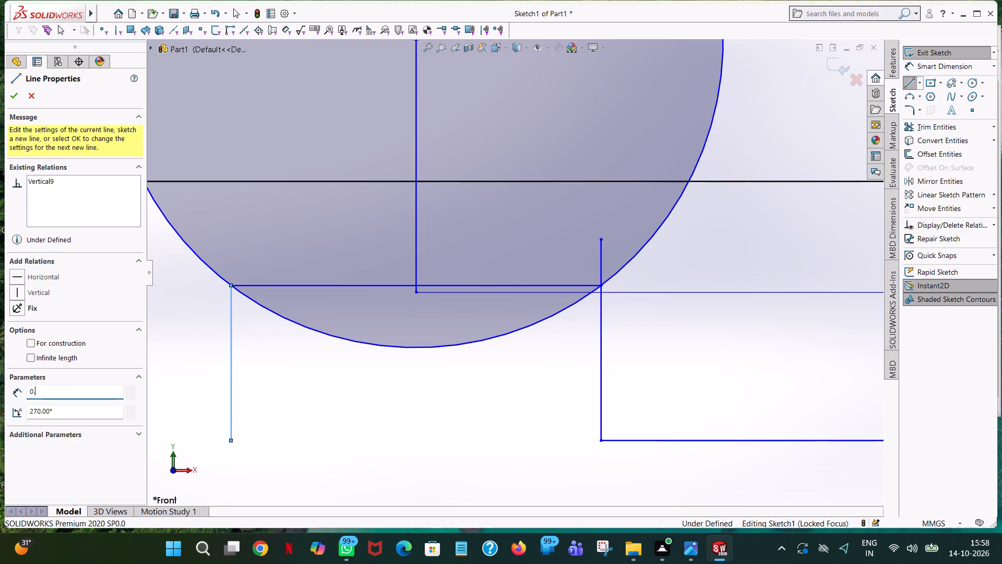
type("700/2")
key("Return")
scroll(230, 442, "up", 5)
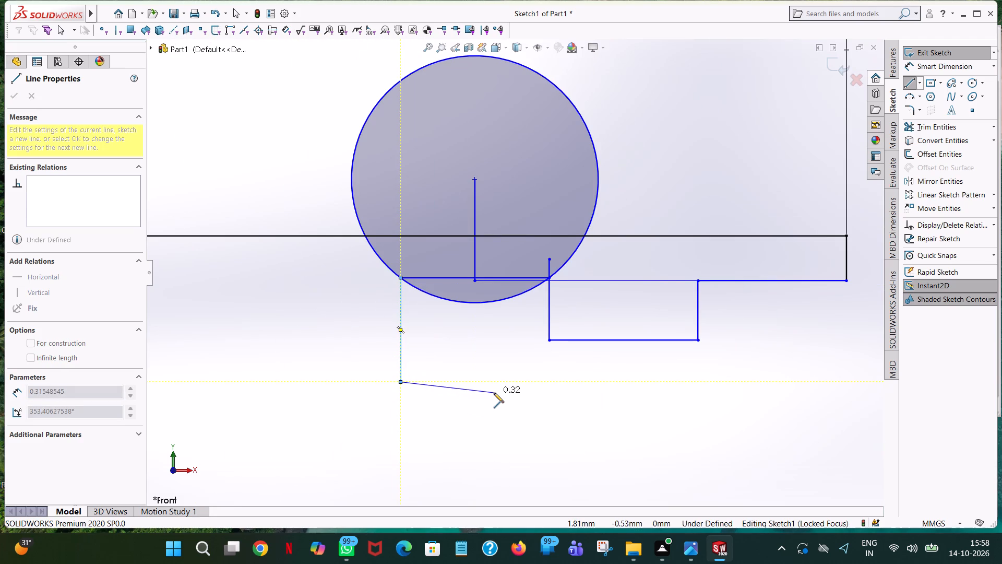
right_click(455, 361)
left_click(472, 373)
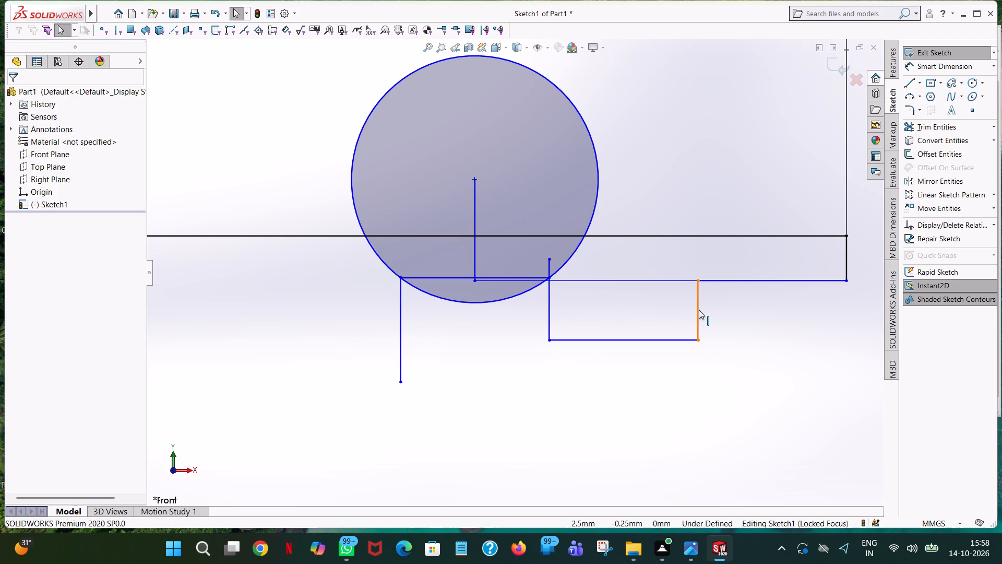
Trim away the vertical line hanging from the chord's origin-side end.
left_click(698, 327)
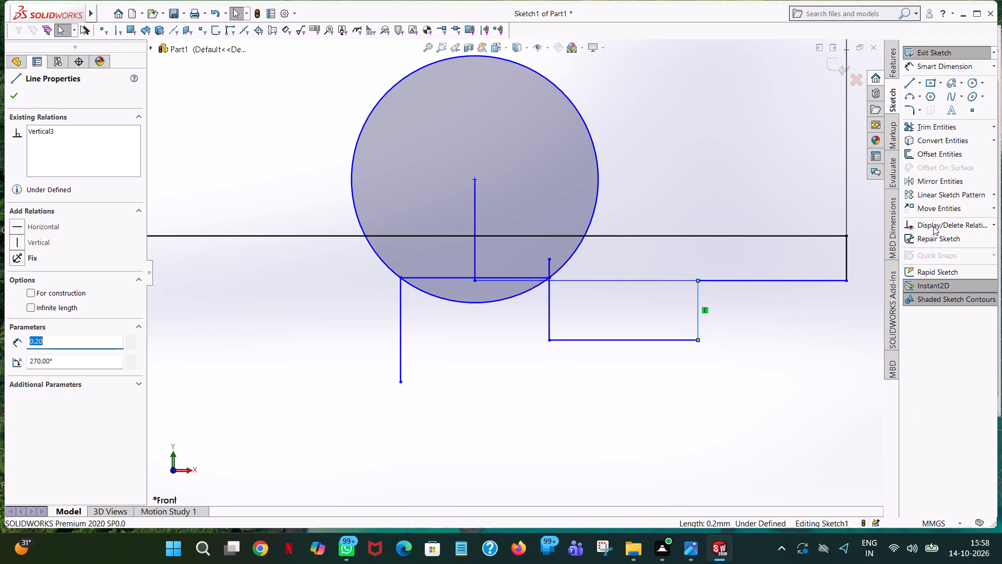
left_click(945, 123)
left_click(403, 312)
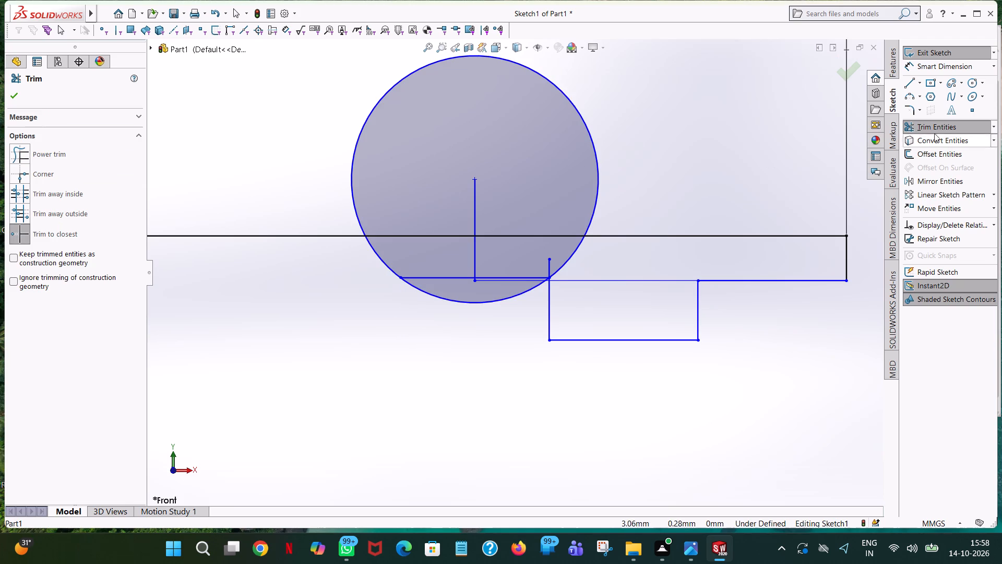
Draw a vertical line down from the axis through the chord's origin-side end, with length 0.700/2.
left_click(906, 77)
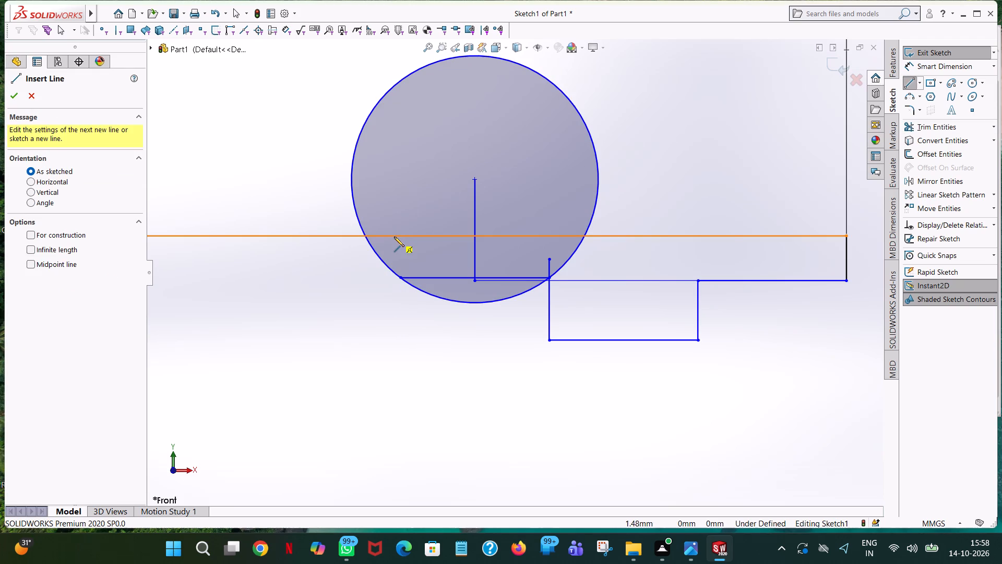
scroll(400, 235, "down", 4)
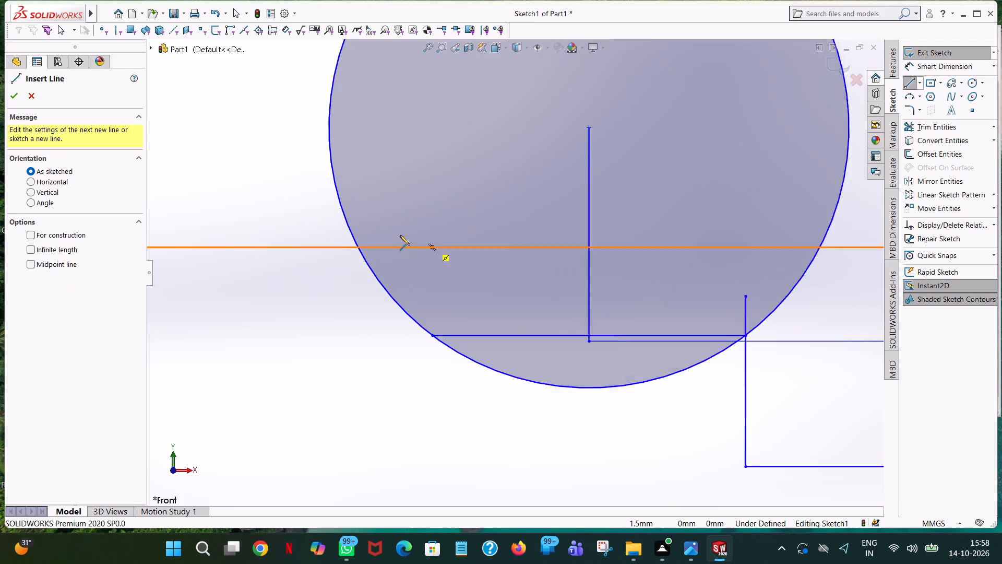
scroll(400, 235, "down", 1)
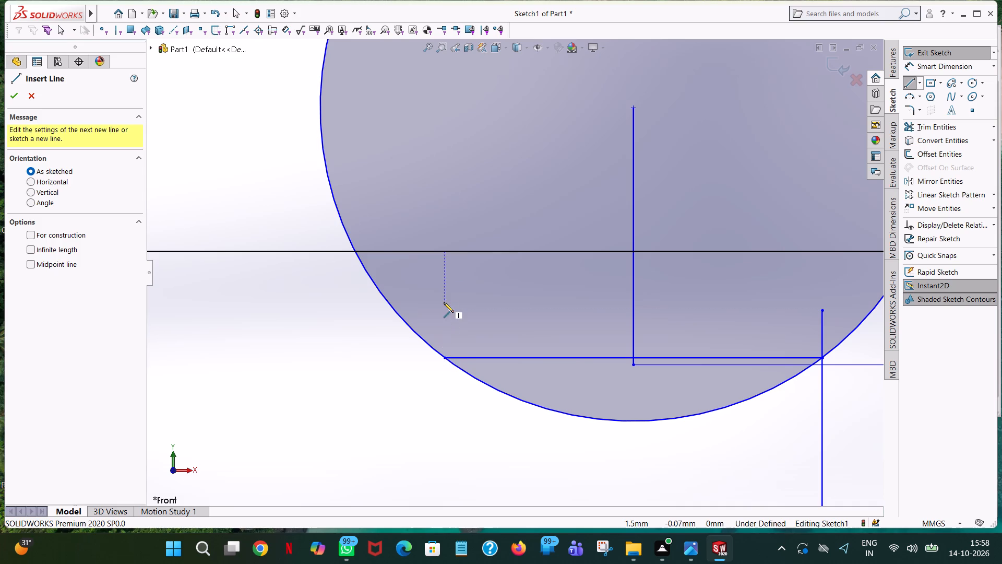
left_click(444, 251)
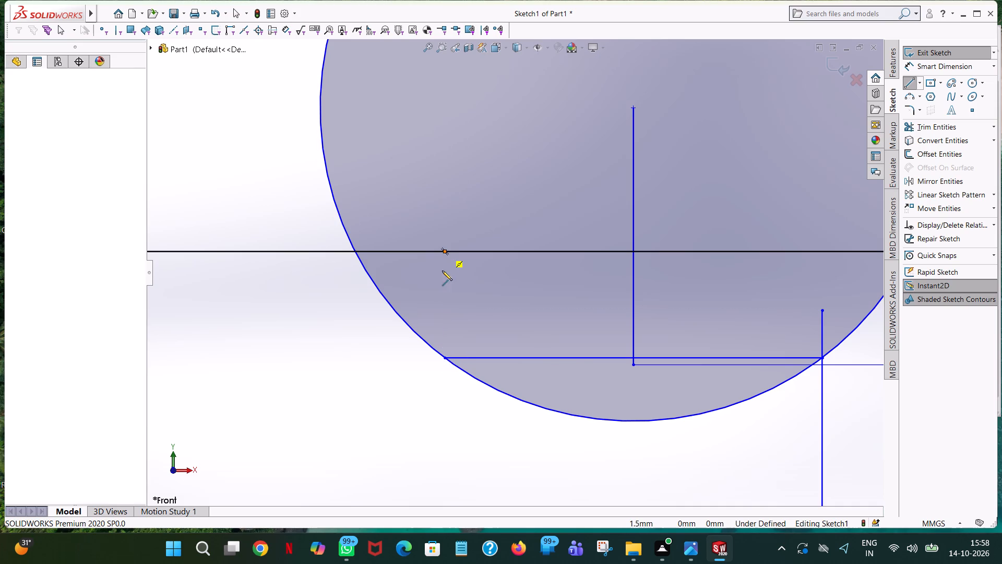
left_click(445, 399)
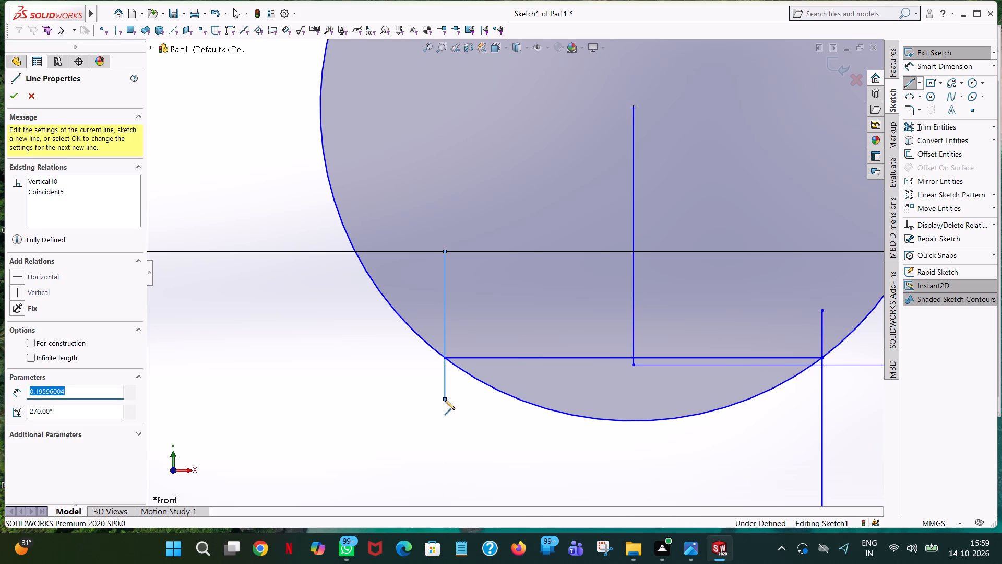
type("0.700")
type("/2")
key("Return")
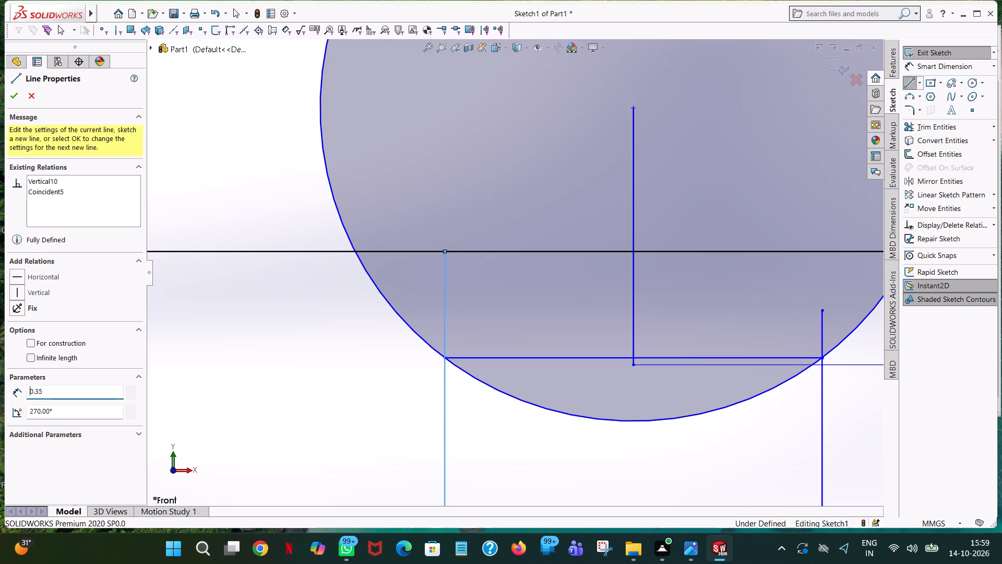
scroll(445, 399, "up", 4)
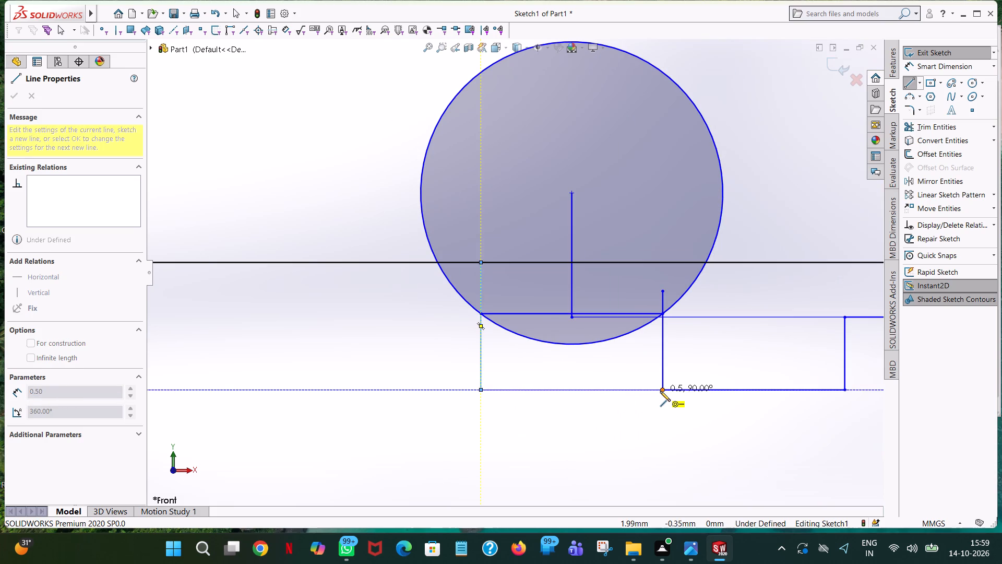
right_click(553, 388)
left_click(569, 392)
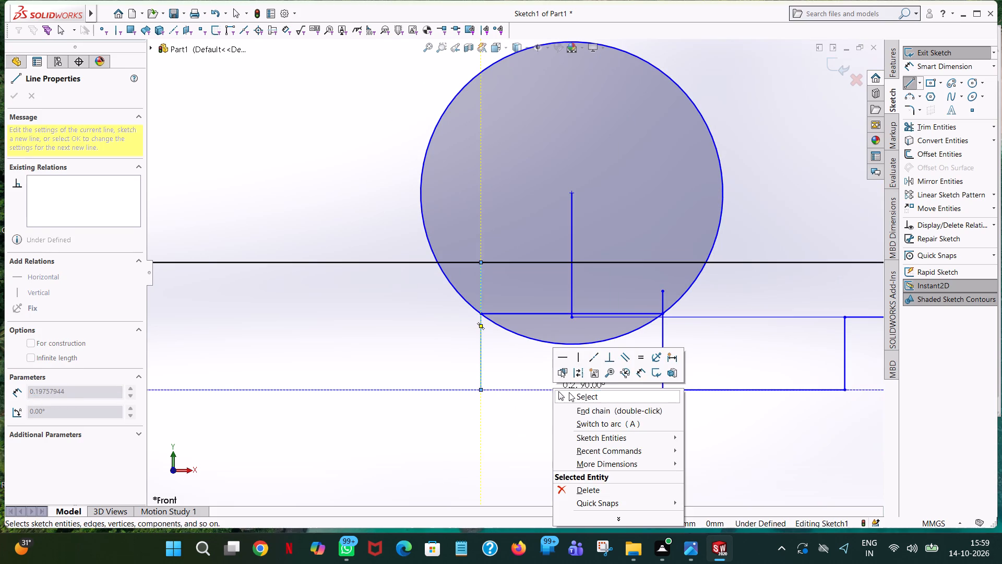
Trim the circle down to the arc below the chord, and trim away its vertical centre line above the chord.
left_click(939, 131)
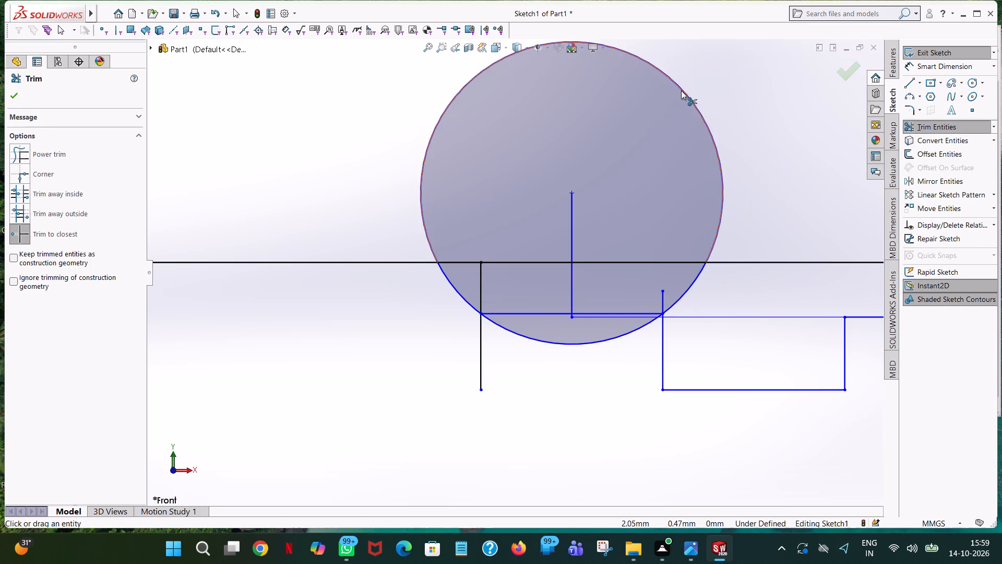
left_click(681, 90)
left_click(570, 218)
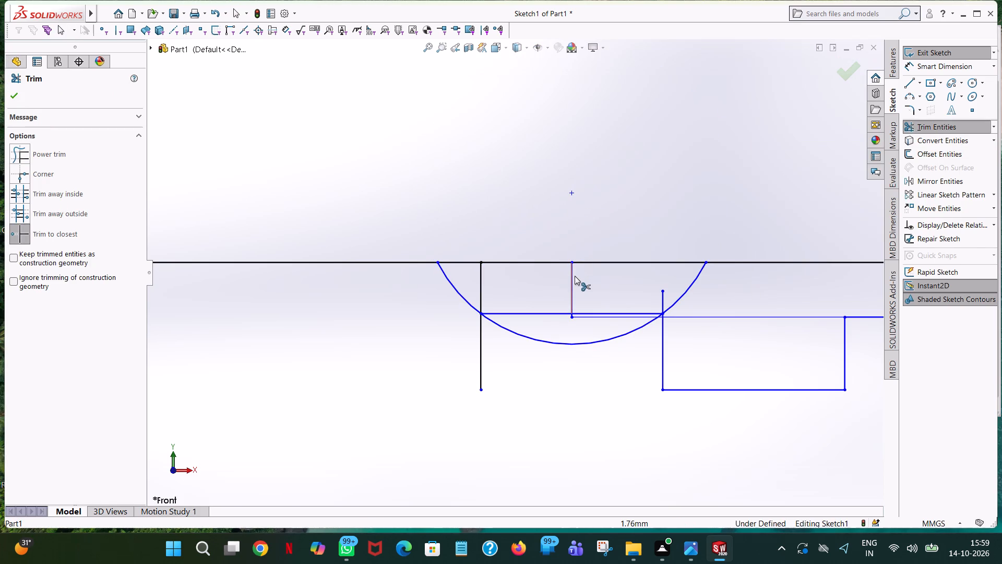
left_click(576, 276)
left_click(575, 281)
left_click(456, 292)
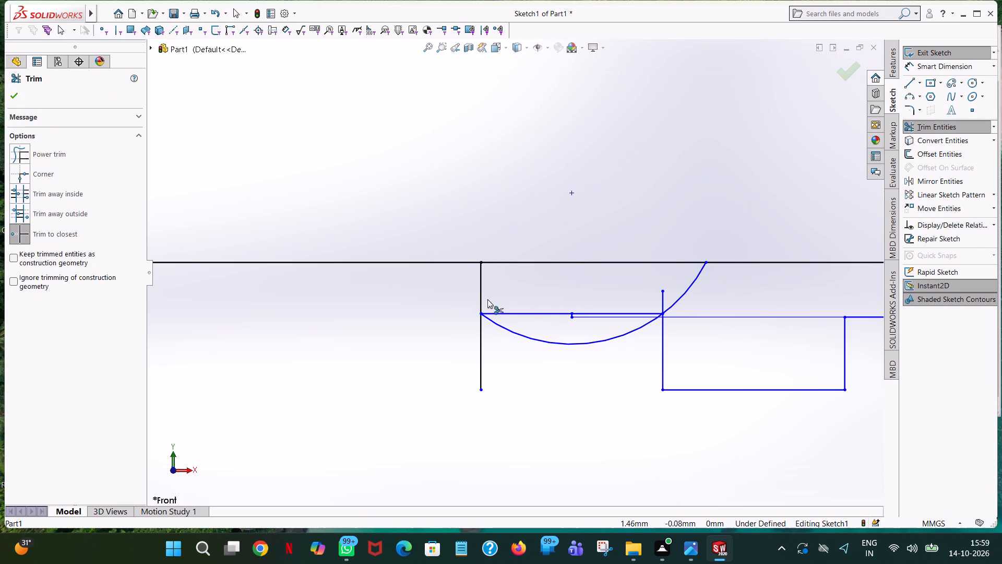
left_click(692, 286)
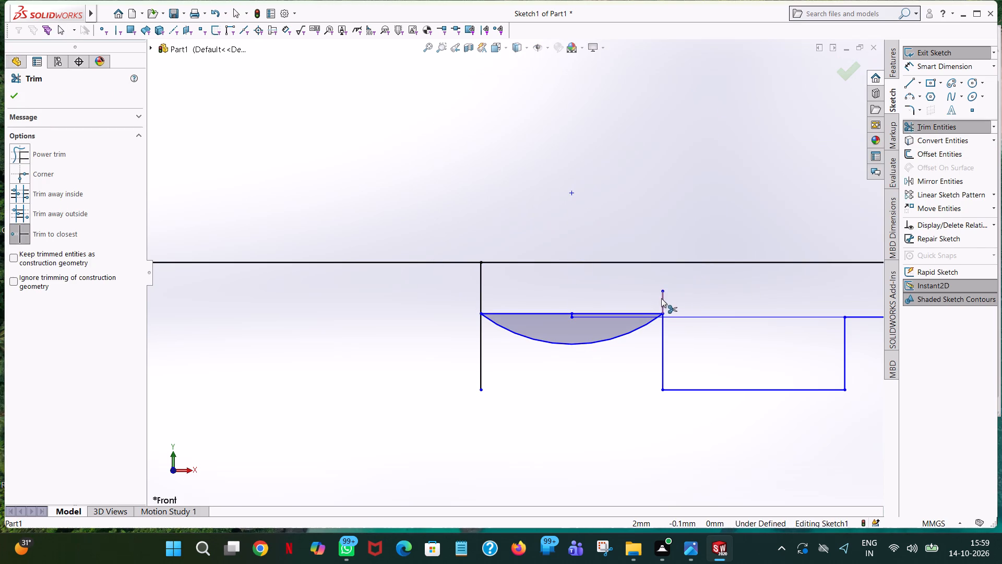
Trim away the chord, the short vertical stubs beside it, and the thin horizontal line crossing the arc and the adjoining step.
left_click(662, 299)
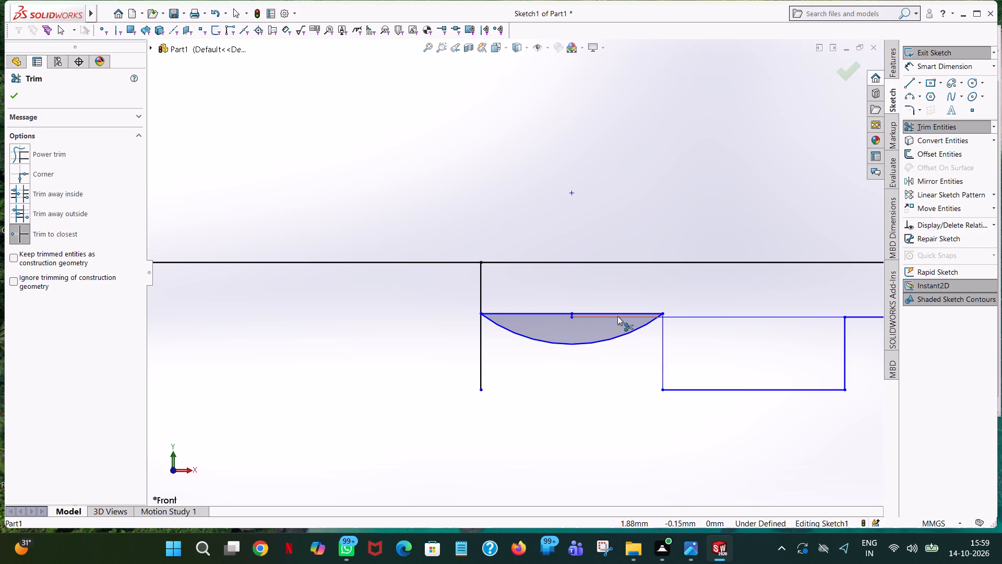
left_click(617, 316)
scroll(574, 319, "down", 6)
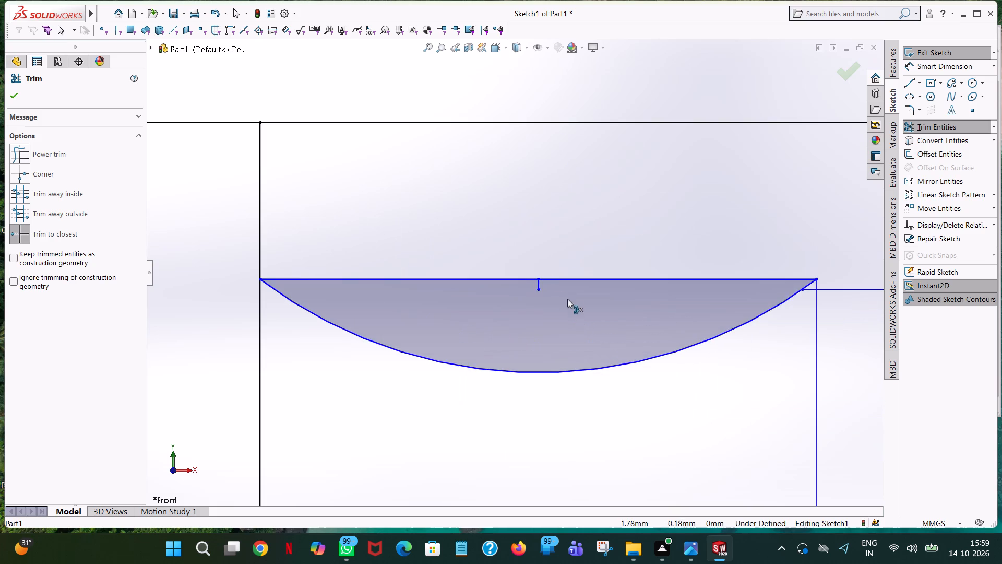
left_click(538, 287)
scroll(581, 304, "up", 3)
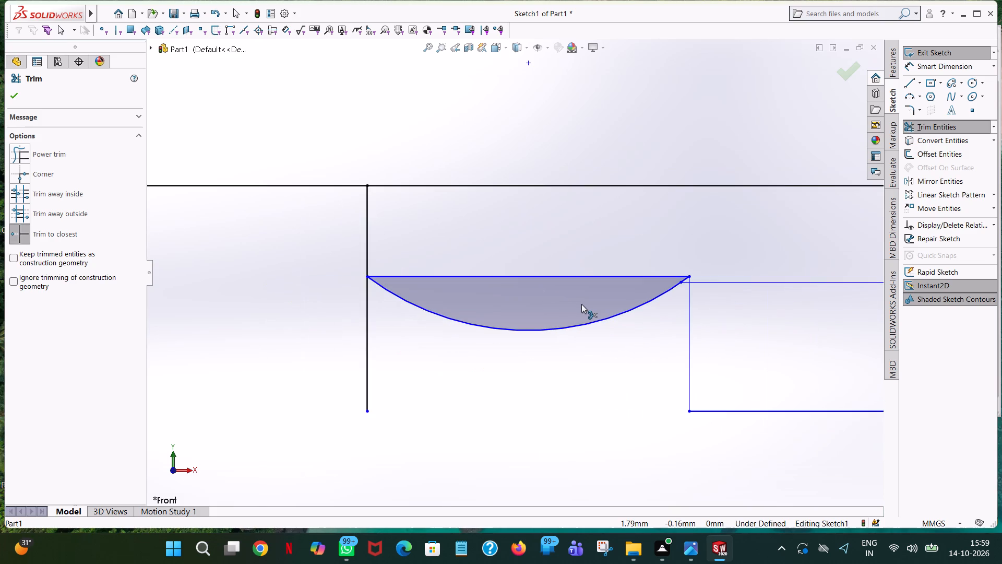
left_click(522, 278)
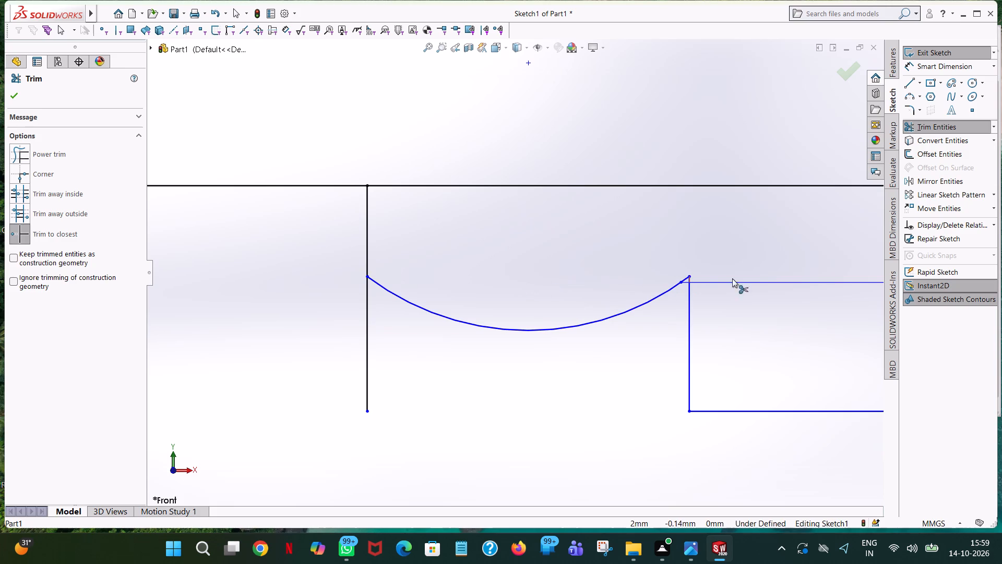
left_click(699, 281)
left_click(685, 283)
Trim away the arc and the vertical lines at both of its ends.
scroll(734, 301, "up", 6)
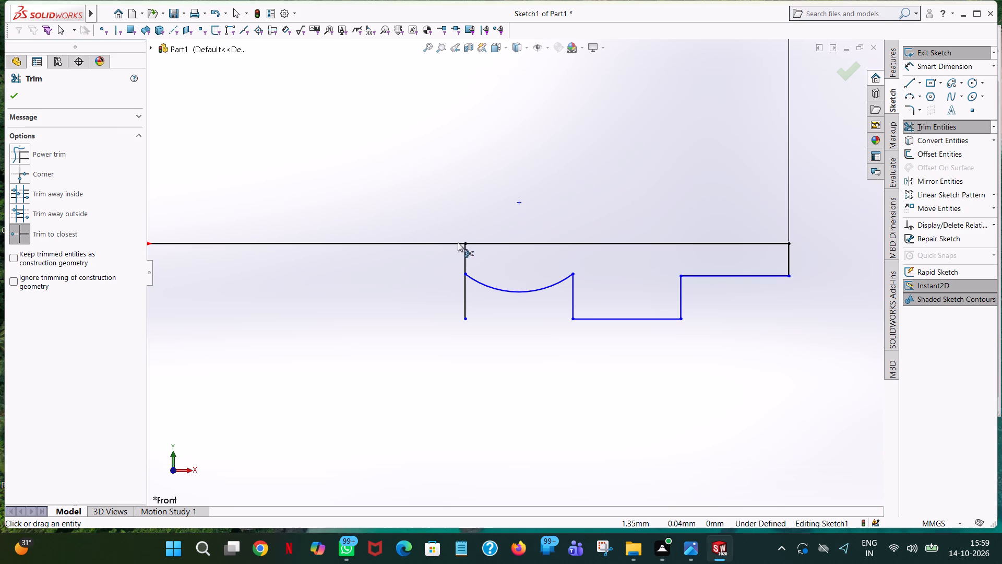
left_click(509, 291)
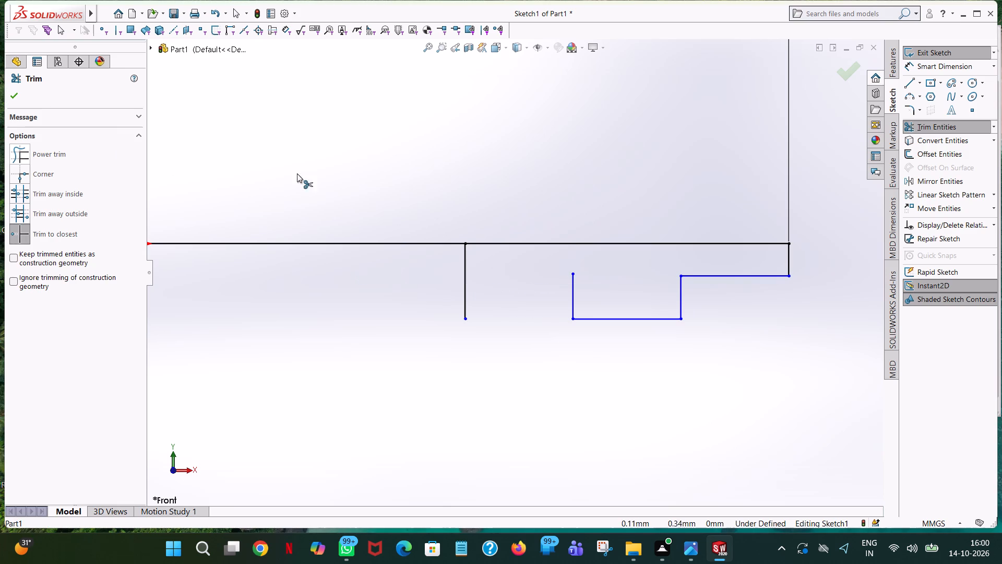
left_click(570, 291)
left_click(464, 295)
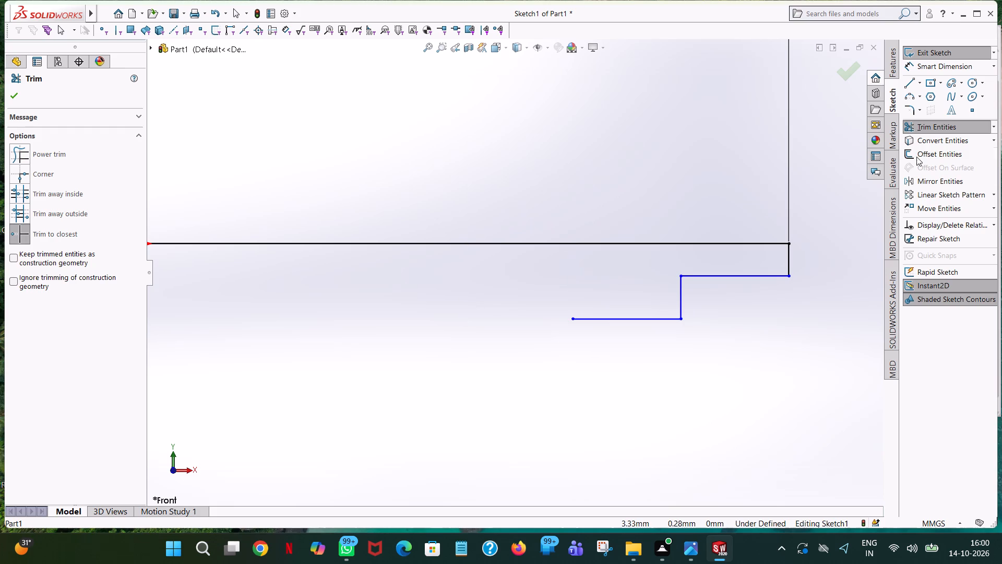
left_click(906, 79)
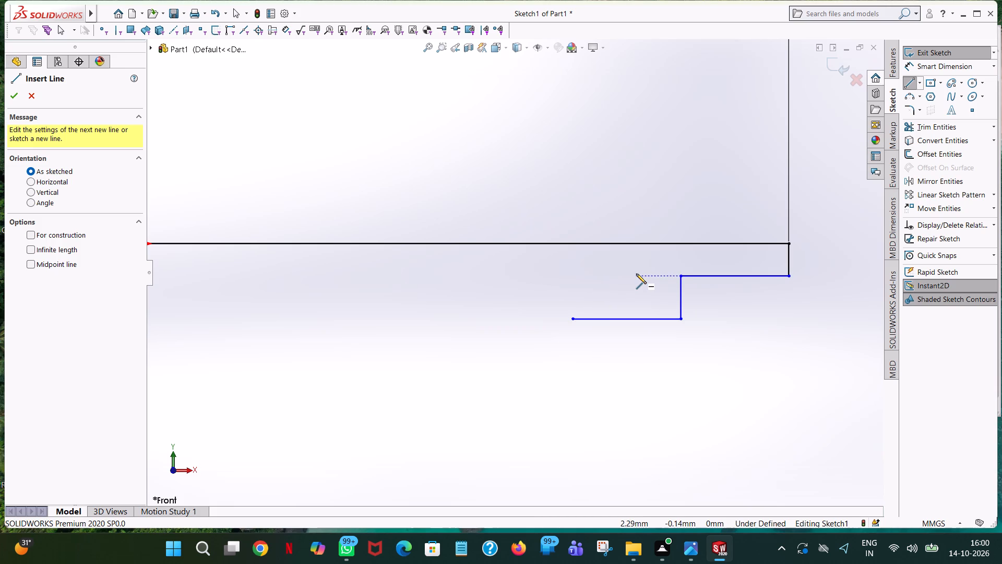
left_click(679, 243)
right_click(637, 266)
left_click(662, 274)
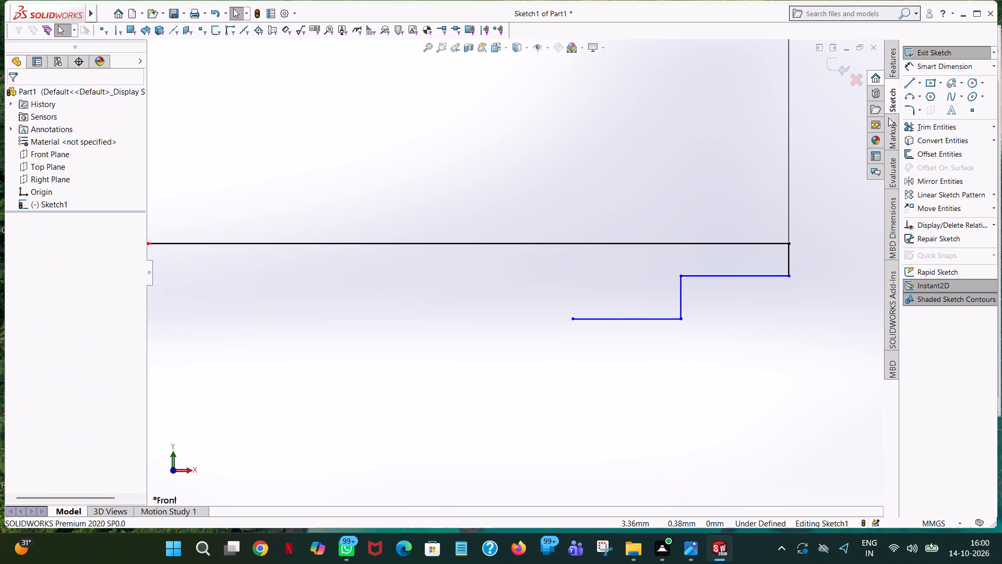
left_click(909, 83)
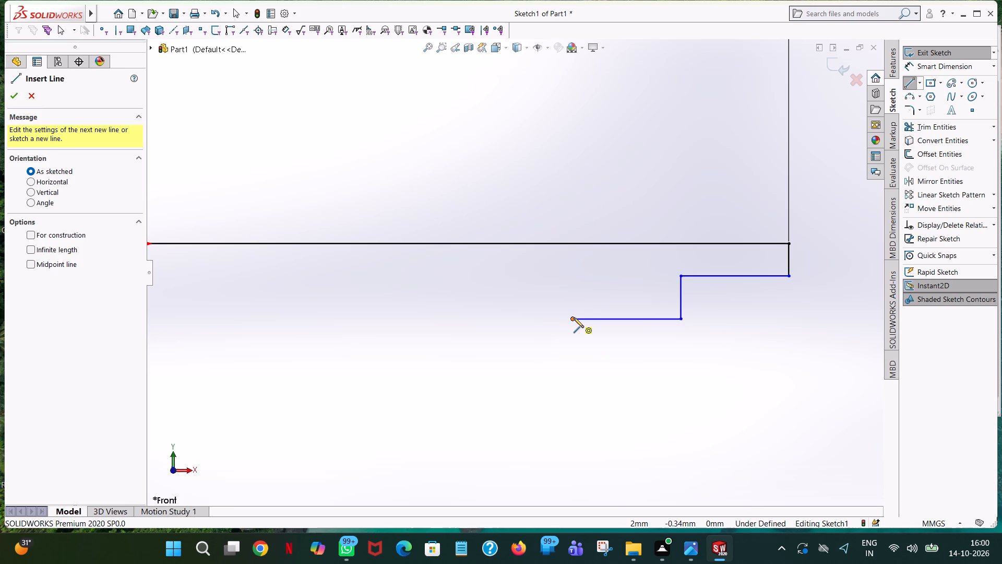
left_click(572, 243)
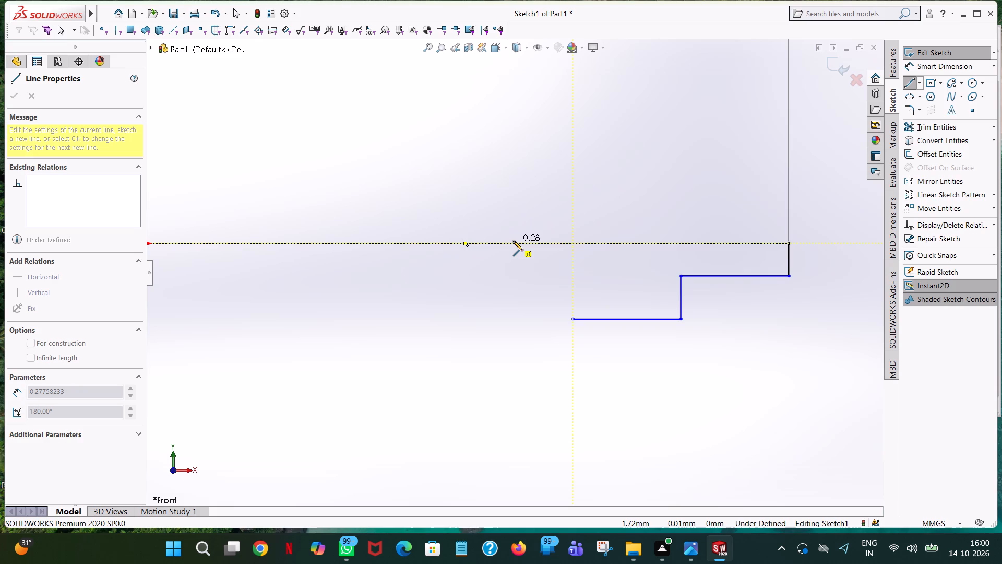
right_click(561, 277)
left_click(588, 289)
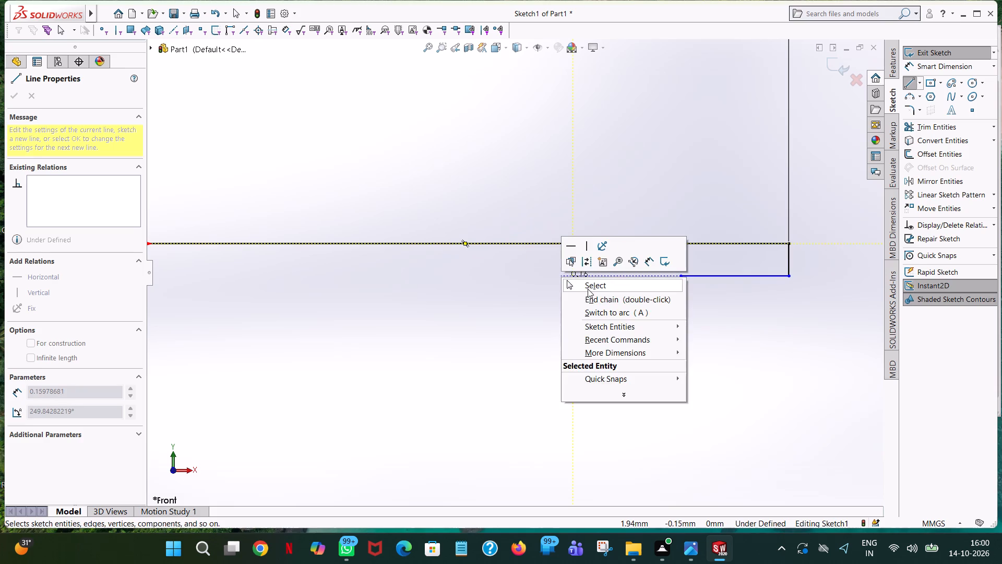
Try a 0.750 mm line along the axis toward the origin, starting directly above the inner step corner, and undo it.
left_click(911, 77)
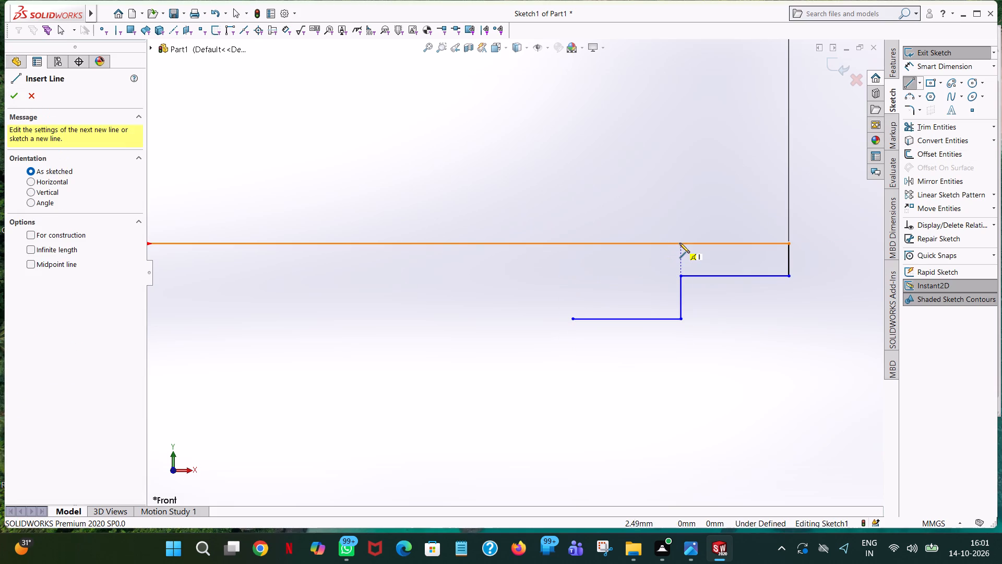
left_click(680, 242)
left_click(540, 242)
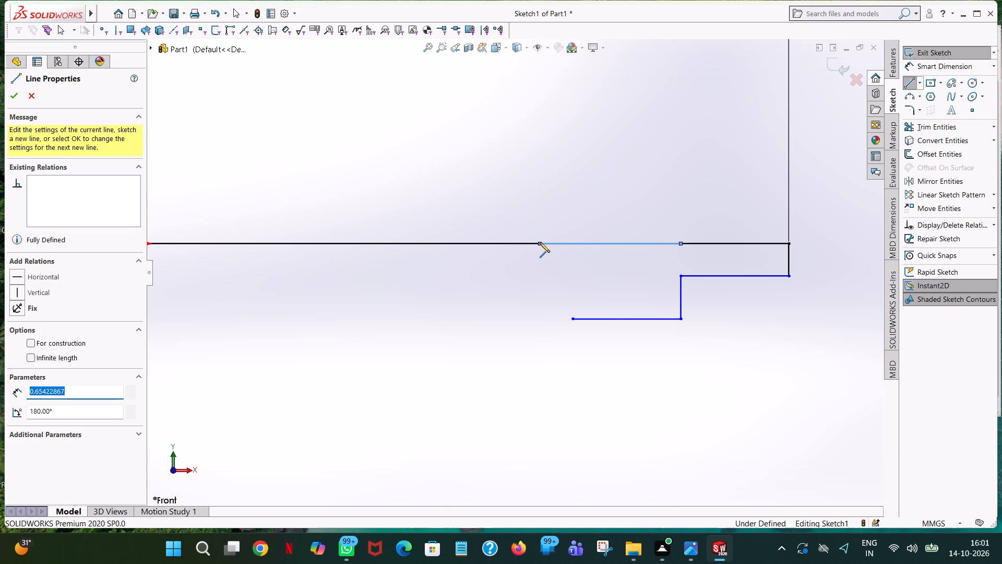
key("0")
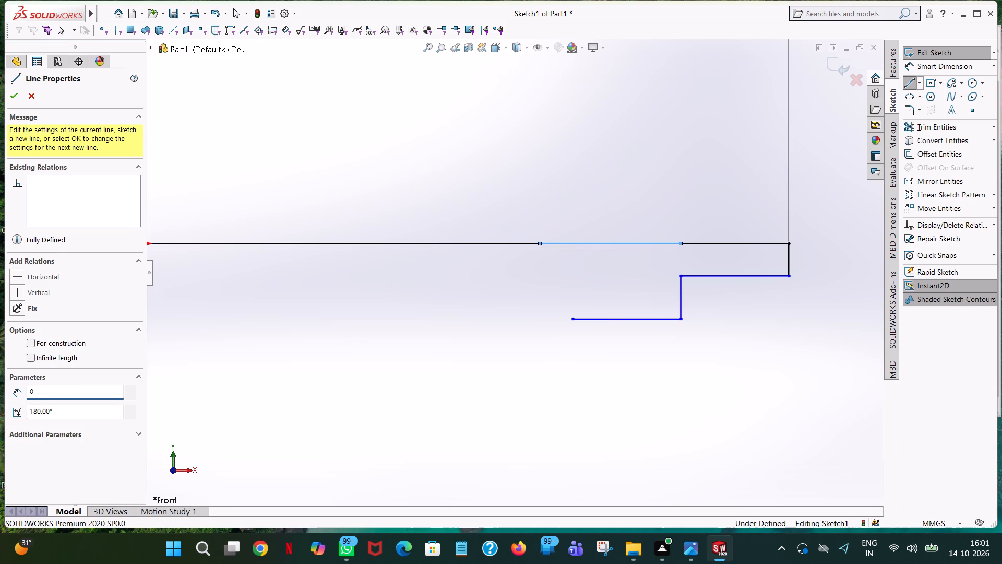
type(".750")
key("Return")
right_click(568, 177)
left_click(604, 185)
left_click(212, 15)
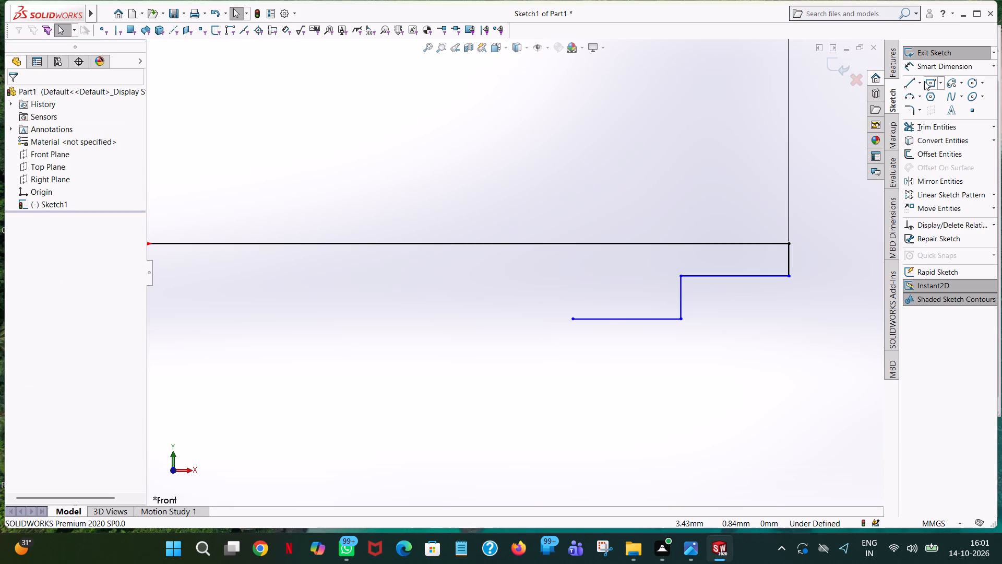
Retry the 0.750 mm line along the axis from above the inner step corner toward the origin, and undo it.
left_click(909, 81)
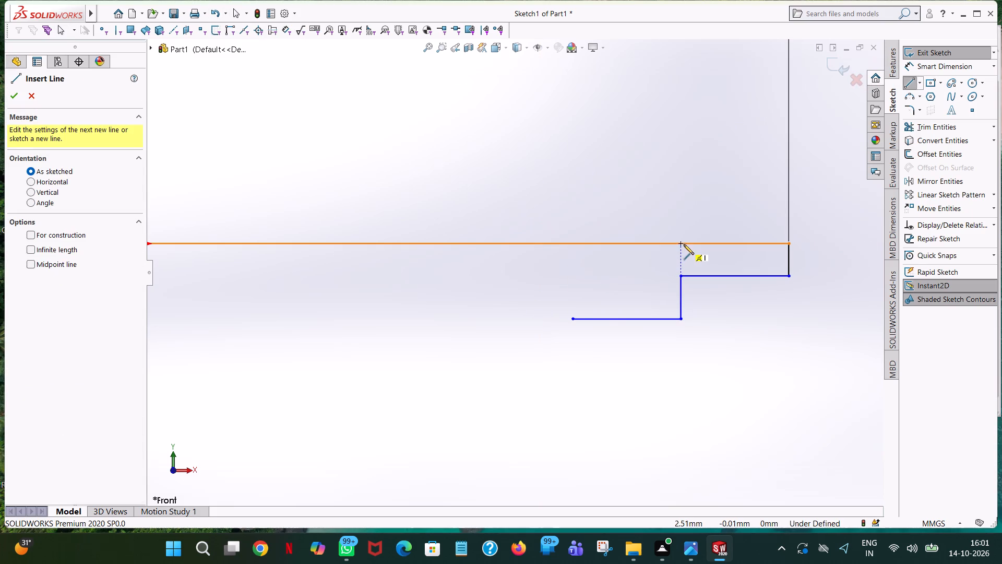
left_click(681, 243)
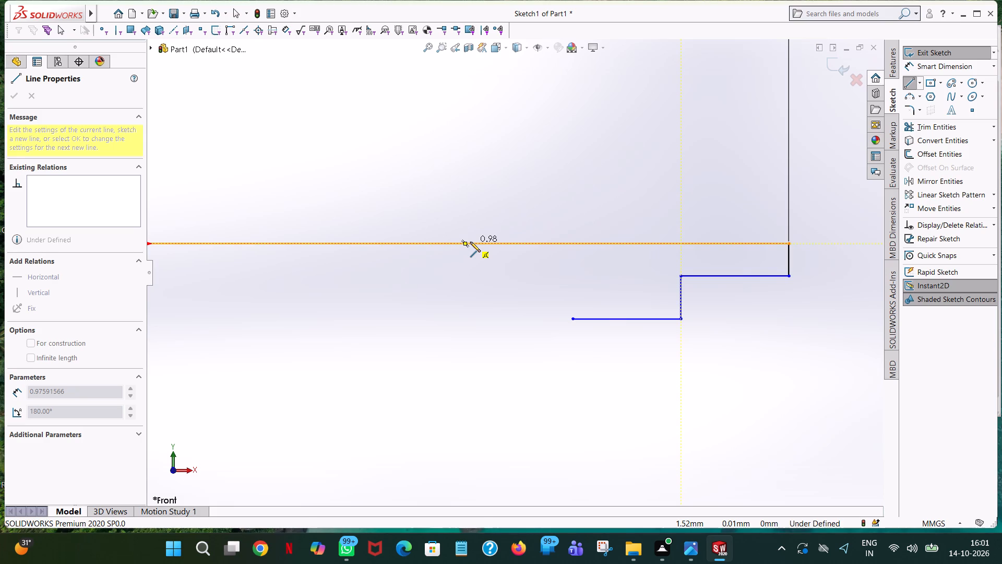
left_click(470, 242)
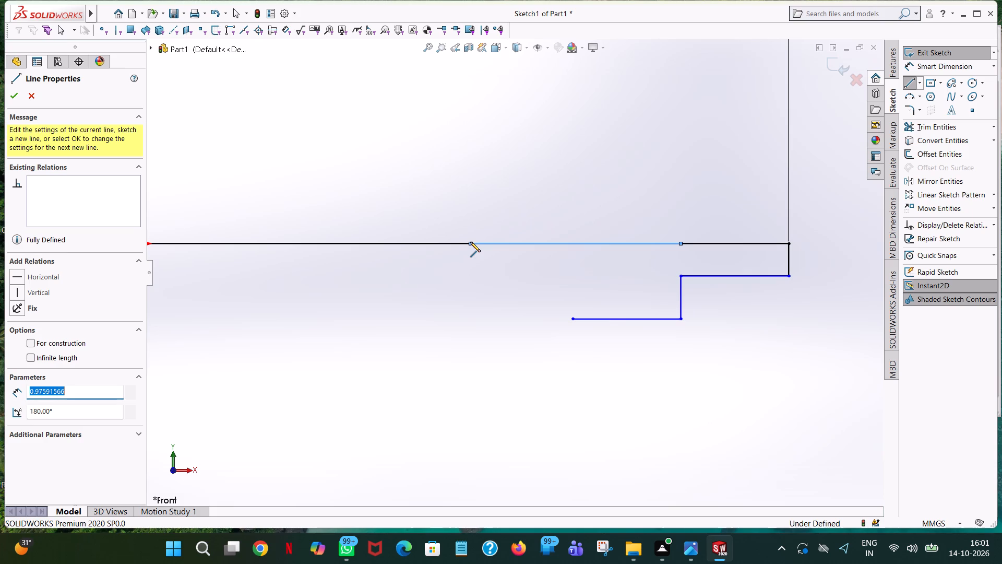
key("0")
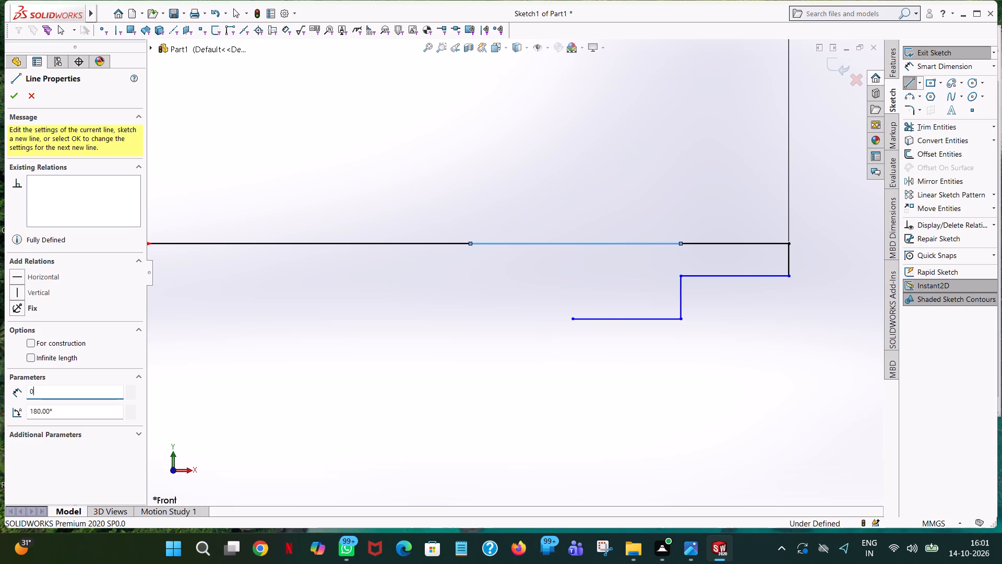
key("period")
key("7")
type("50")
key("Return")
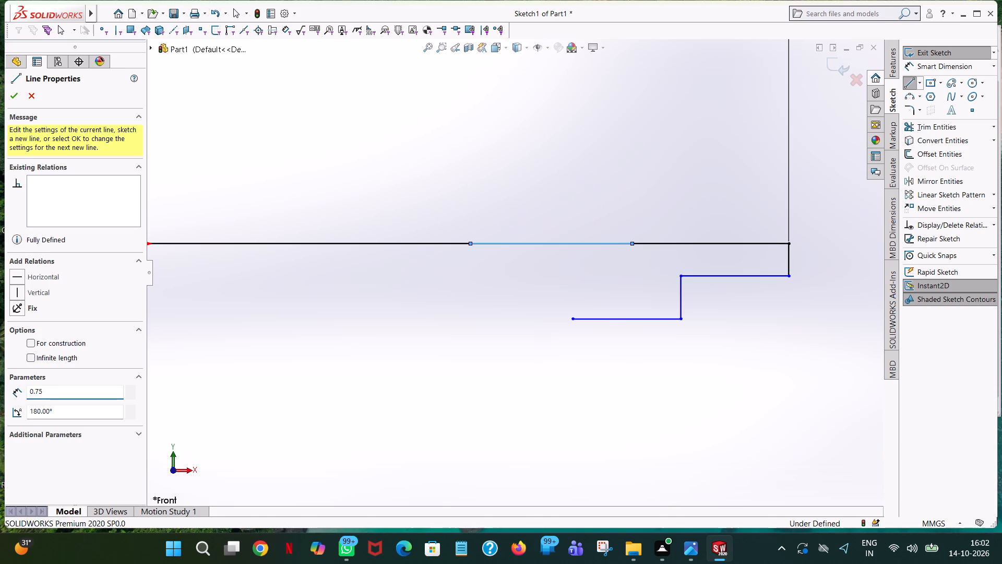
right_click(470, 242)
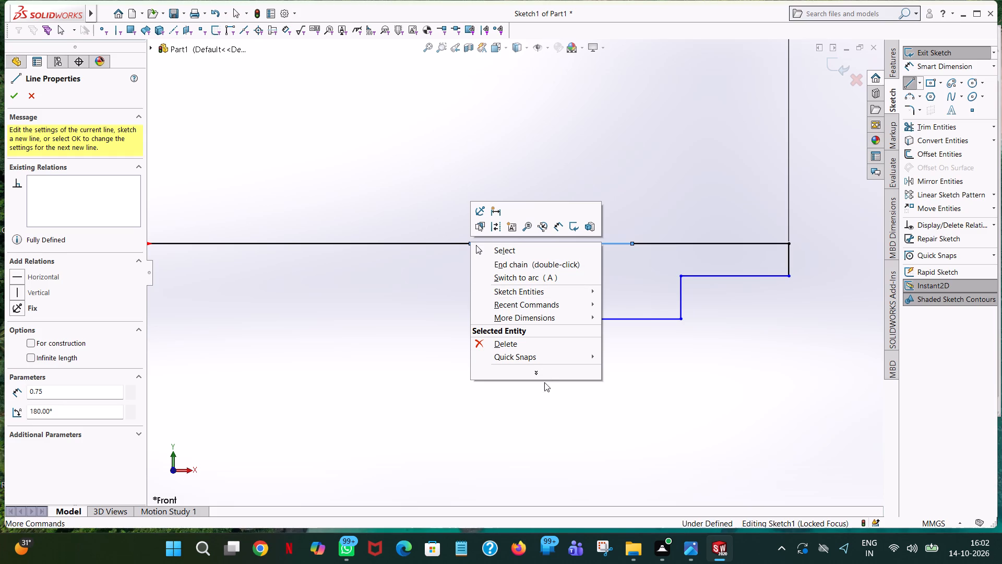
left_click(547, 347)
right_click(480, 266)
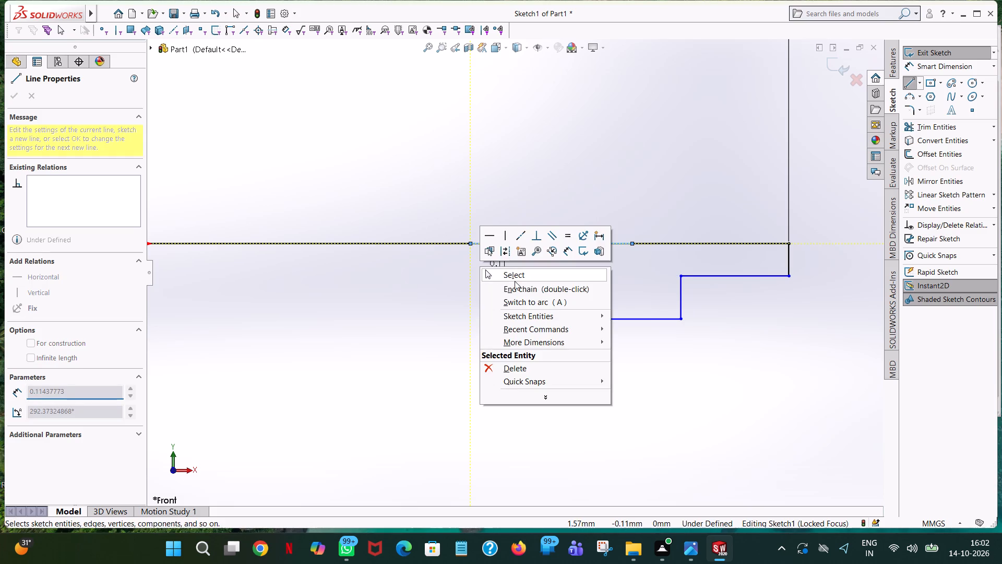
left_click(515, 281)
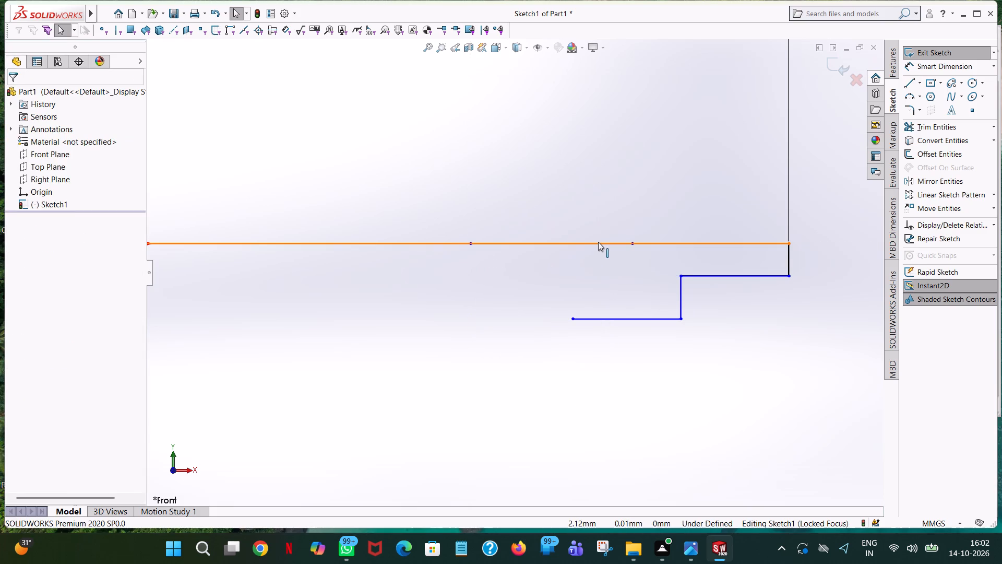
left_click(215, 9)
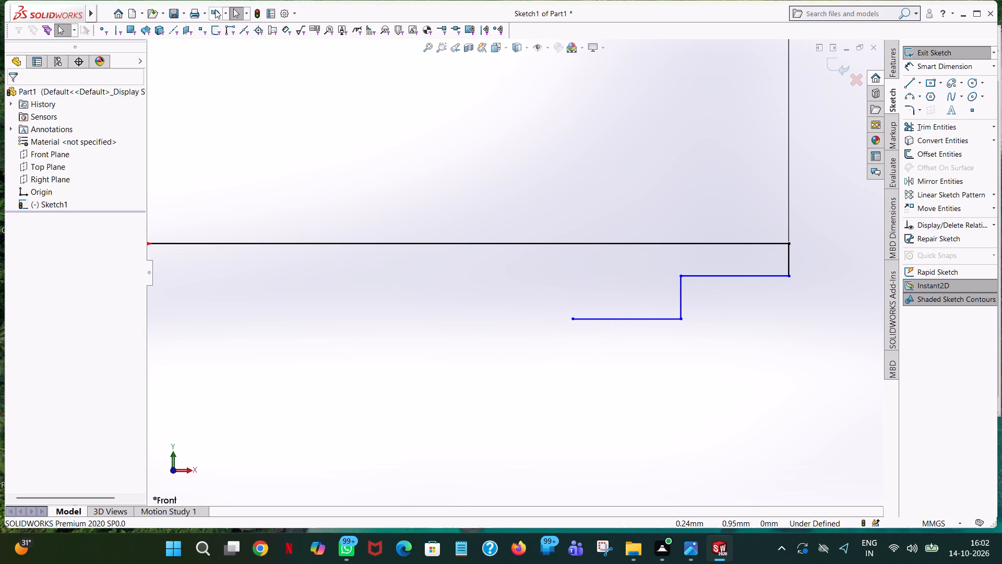
Draw a vertical line about 0.15 mm long from the inner step corner up to the axis.
scroll(672, 189, "up", 2)
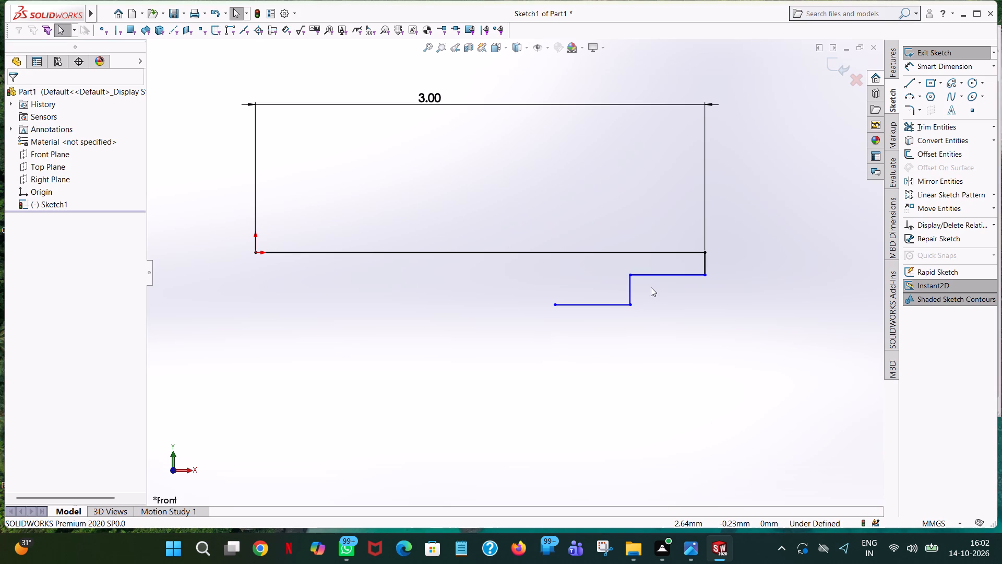
left_click(911, 84)
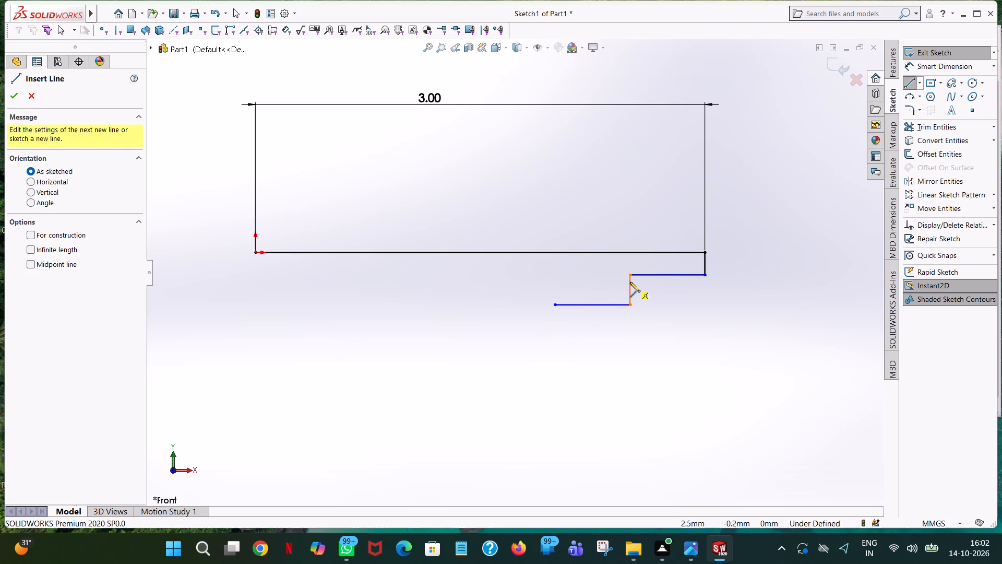
left_click(630, 275)
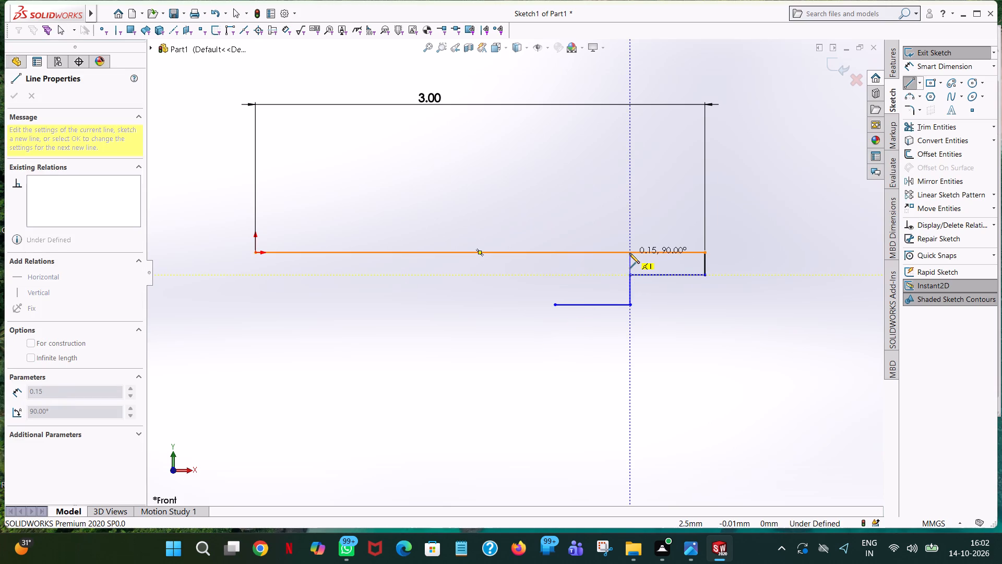
scroll(629, 253, "down", 7)
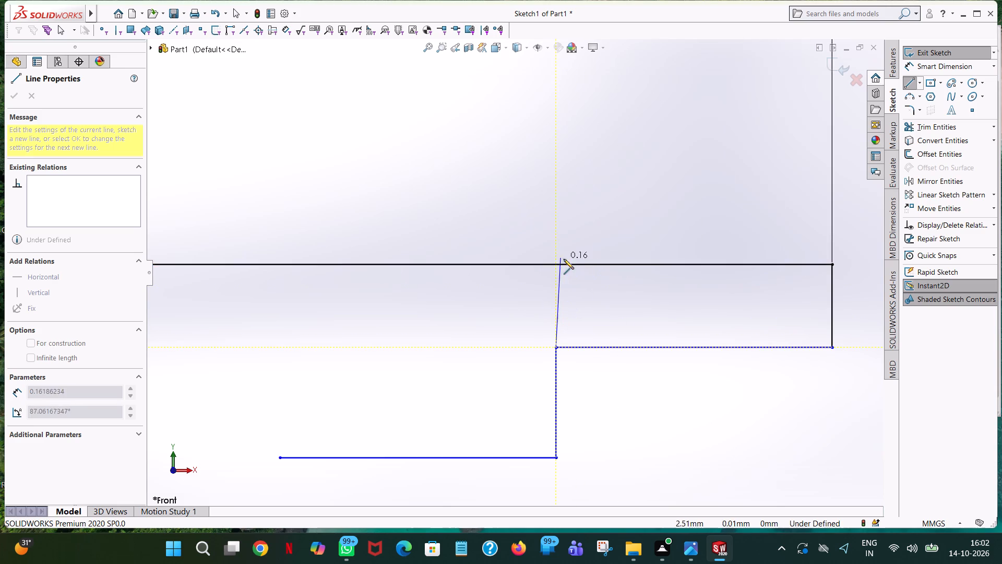
left_click(556, 263)
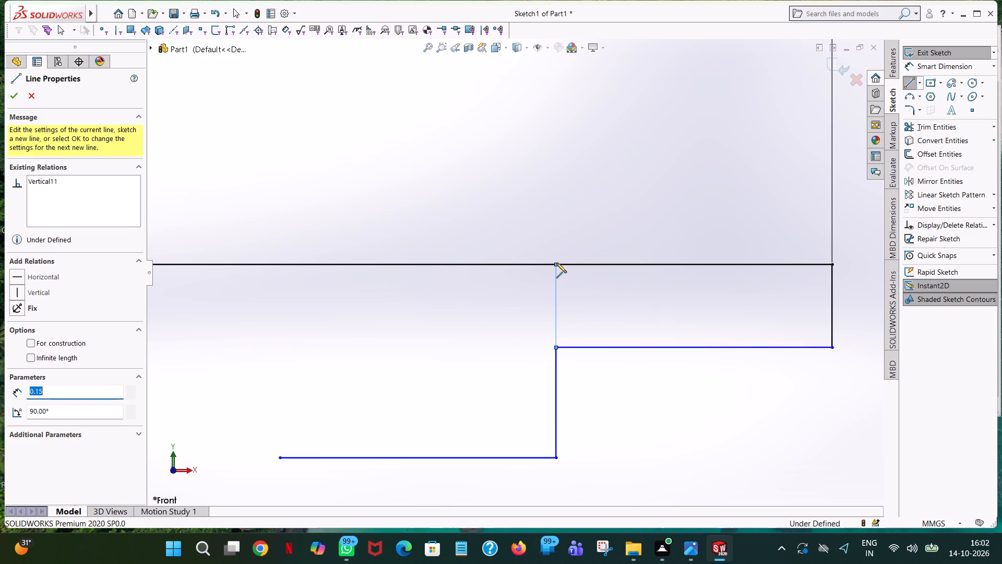
Draw a 0.750 mm line along the axis toward the origin, starting above the inner step corner.
left_click(187, 262)
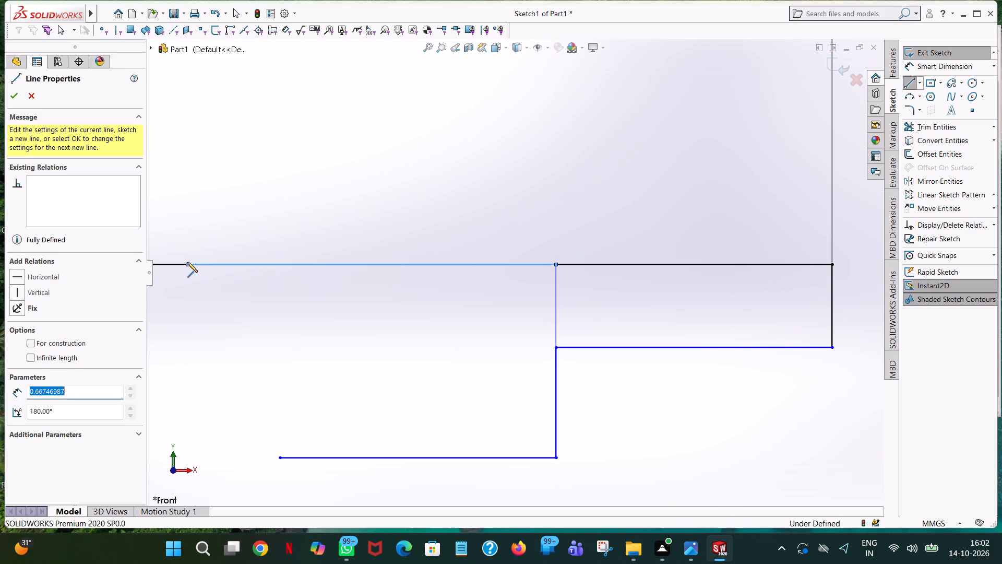
type("0.")
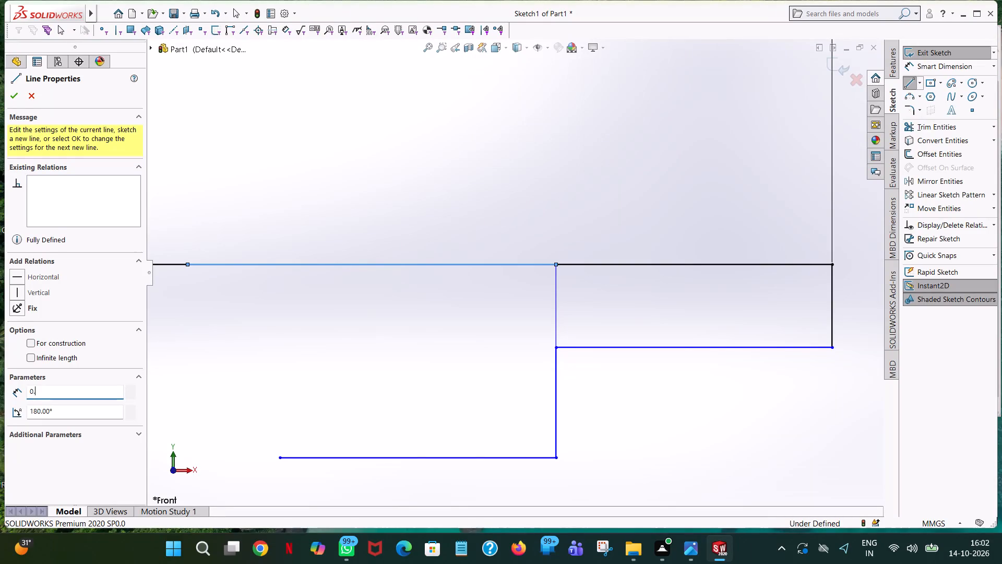
type("750")
key("Return")
Draw a 0.415 mm vertical line downward from the origin-side end of the 0.750 mm axis line.
scroll(187, 262, "up", 3)
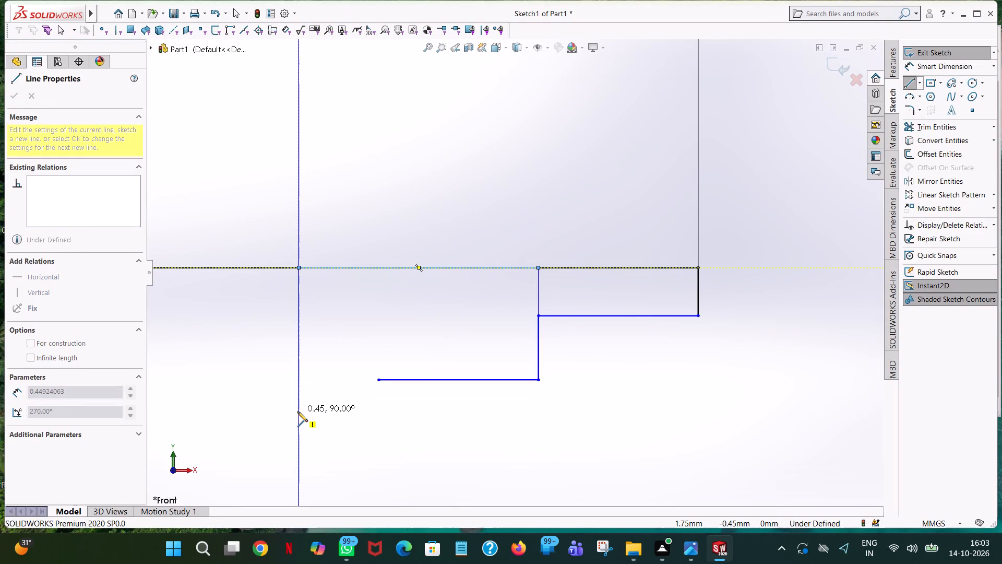
left_click(297, 412)
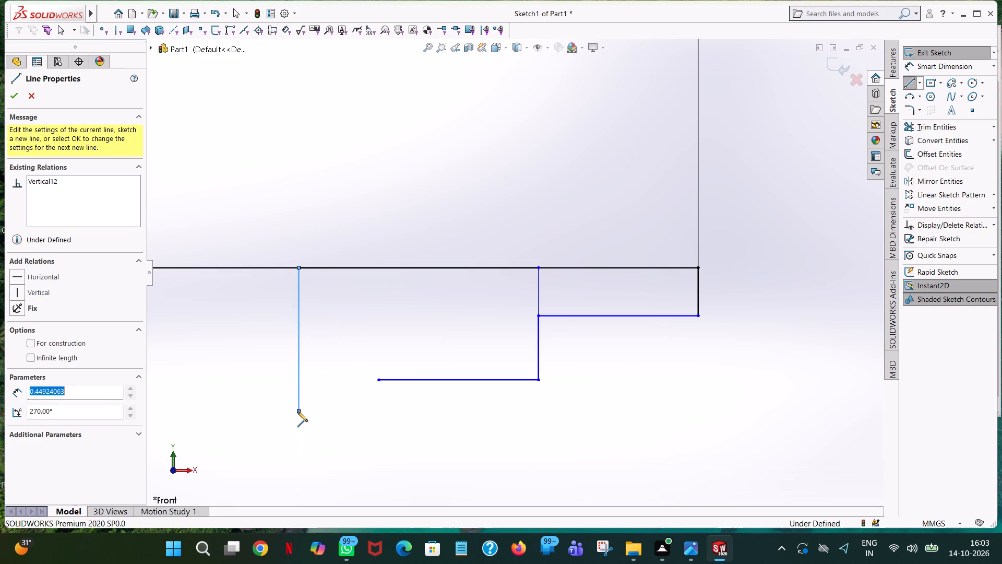
type("0.")
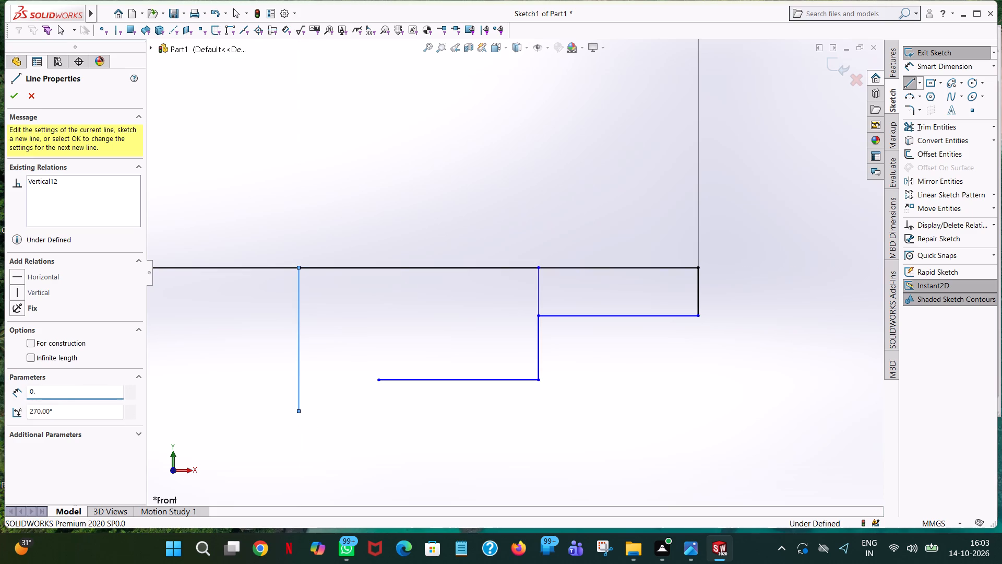
type("415")
key("Return")
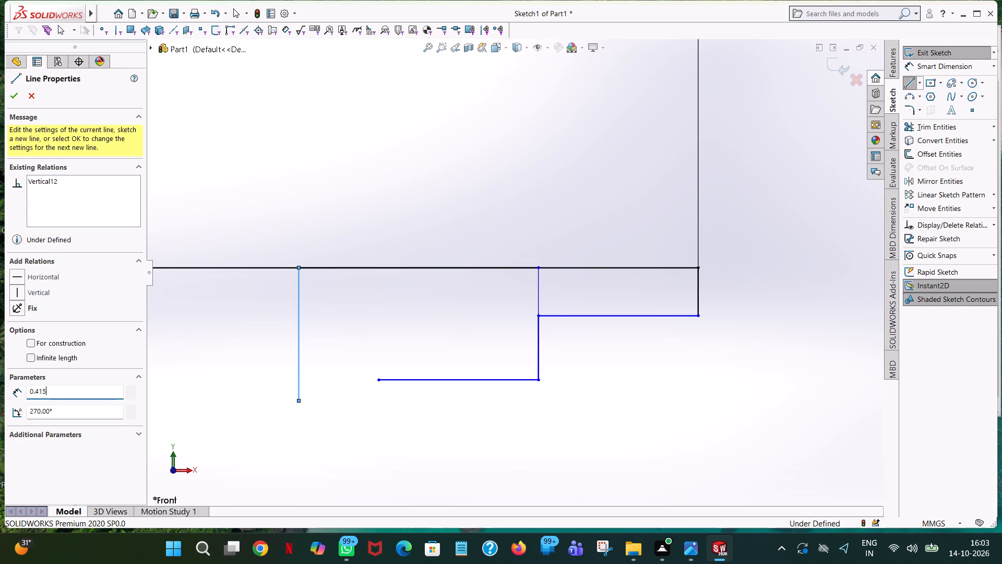
right_click(297, 412)
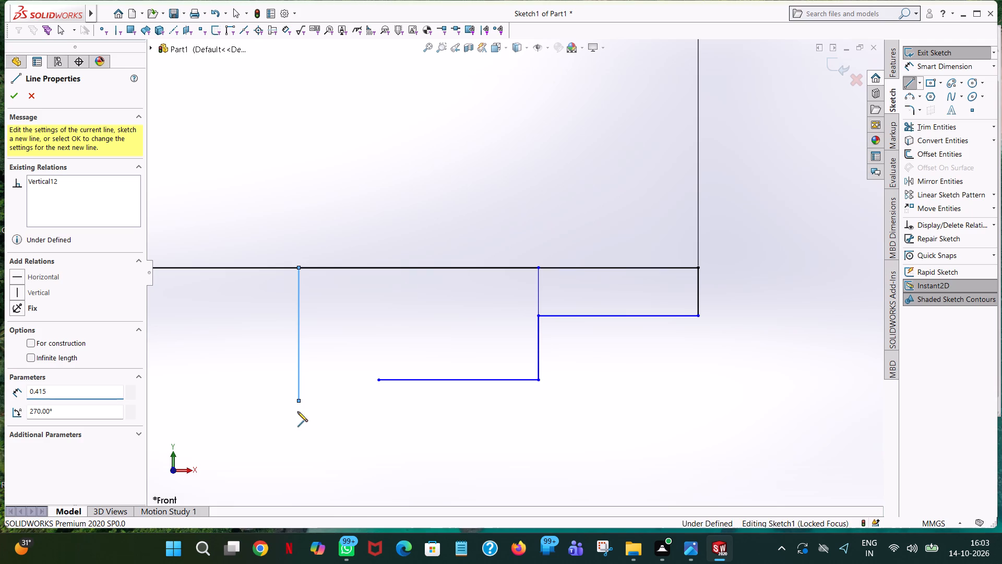
left_click(321, 421)
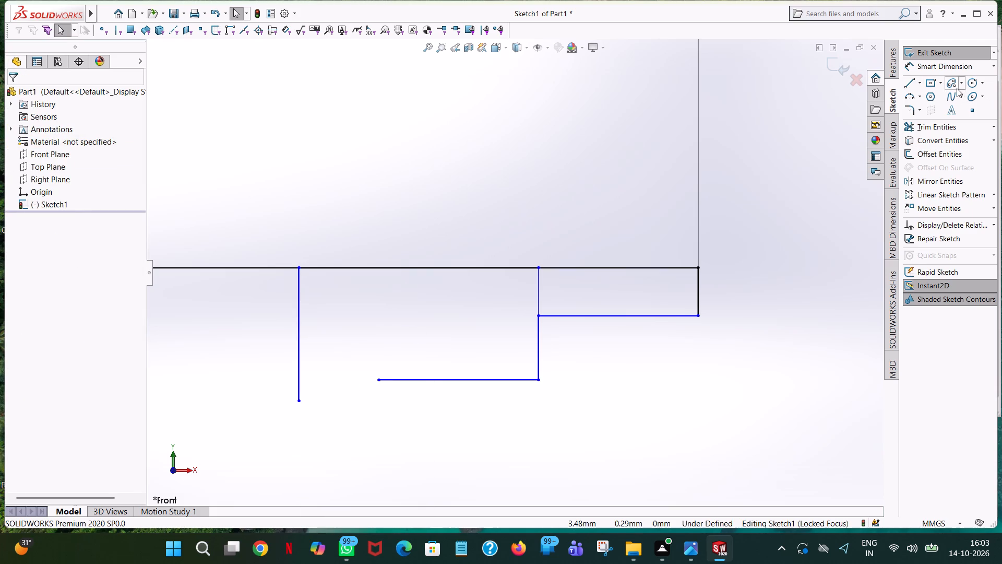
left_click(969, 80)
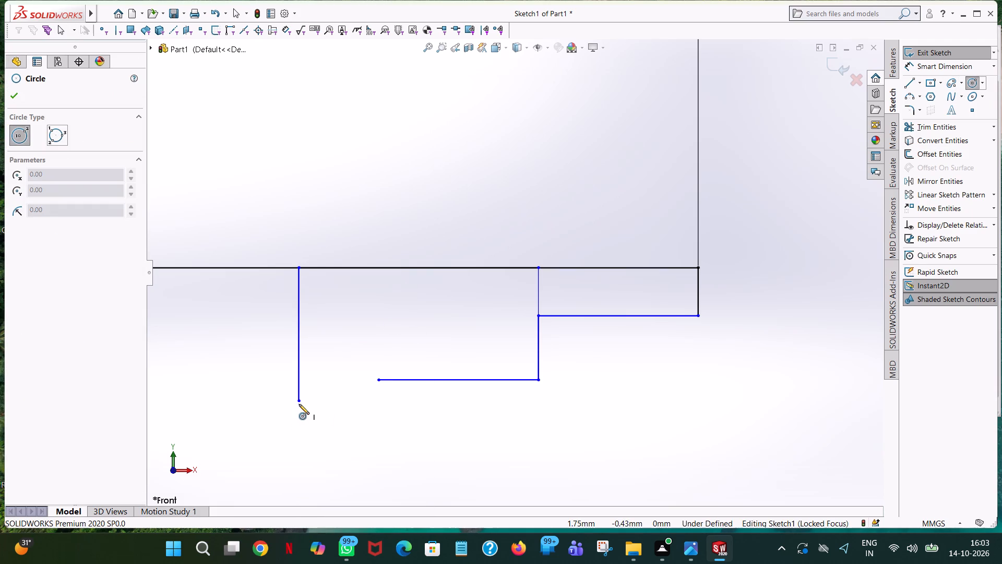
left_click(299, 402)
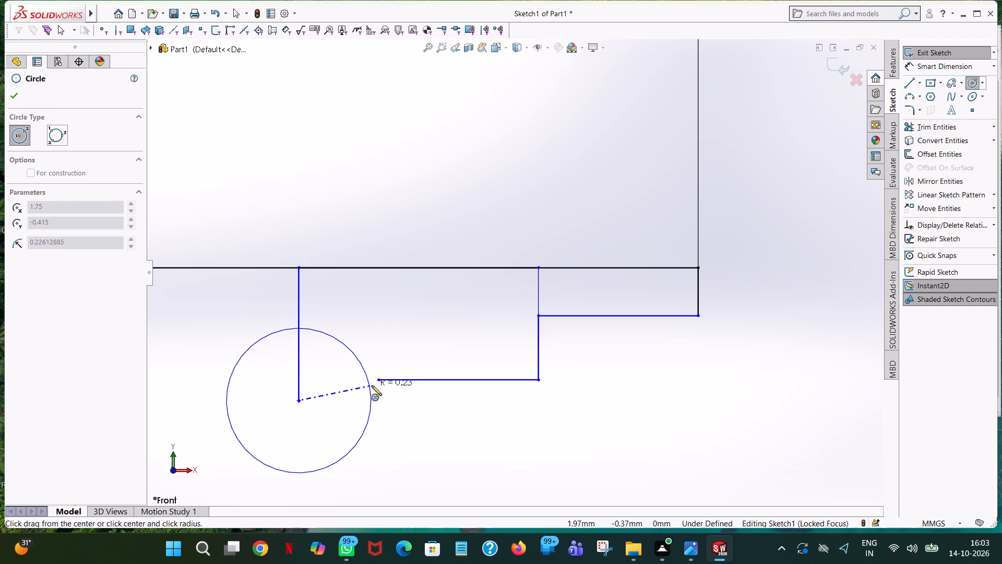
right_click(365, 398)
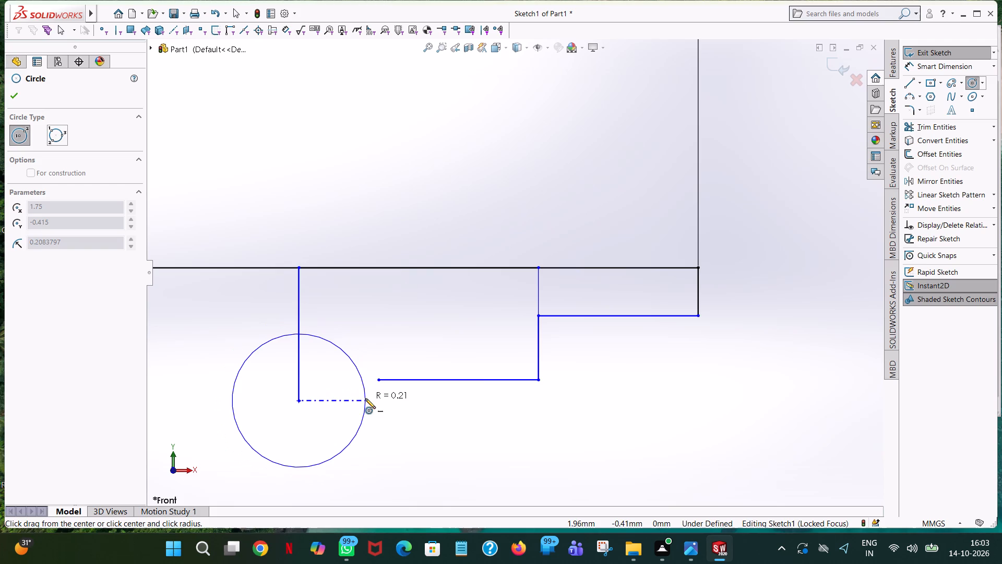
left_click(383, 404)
Set the length of the vertical line below the axis to 0.415/2 mm, i.e. 0.2075 mm.
left_click(299, 358)
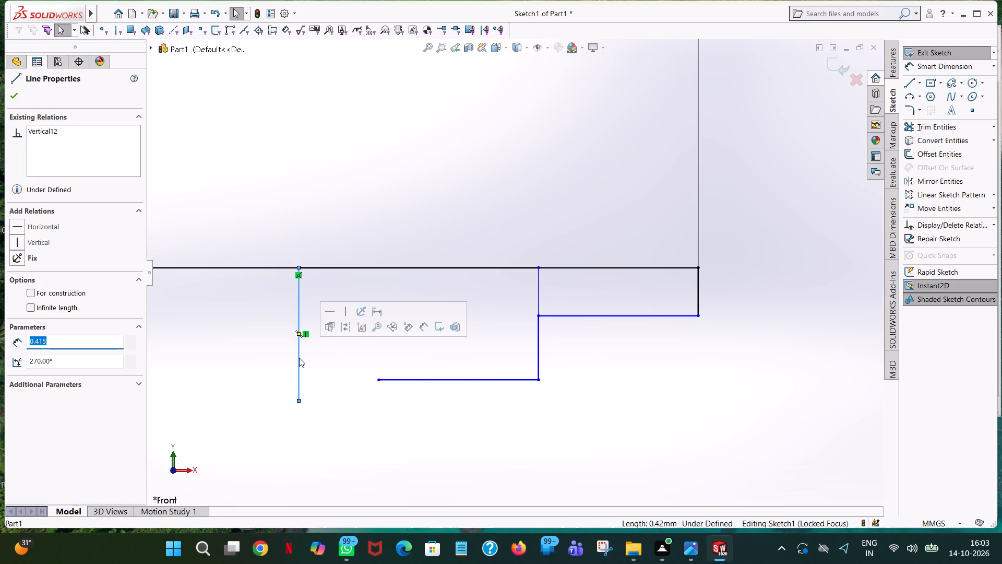
type("0.")
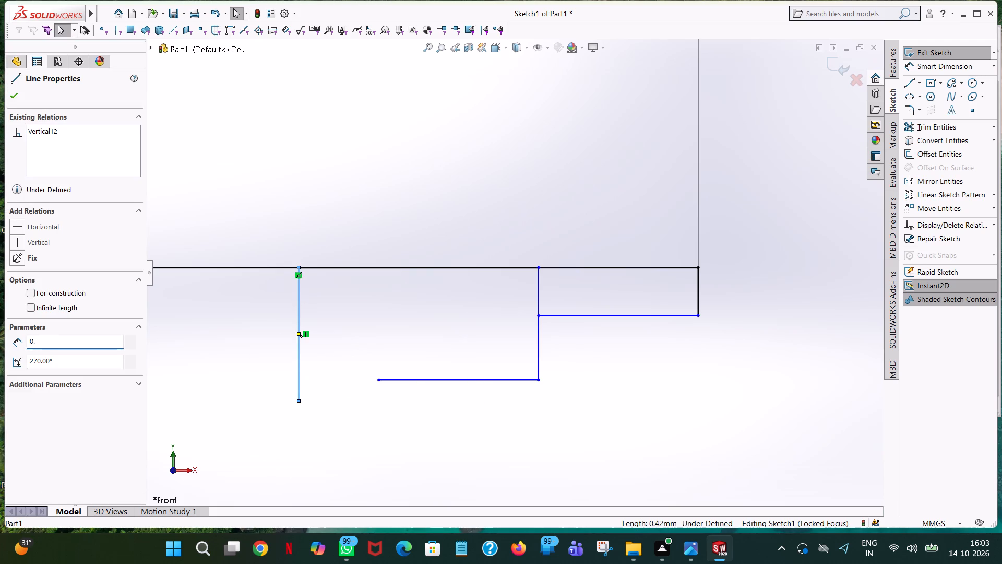
type("41")
type("5/2")
key("Return")
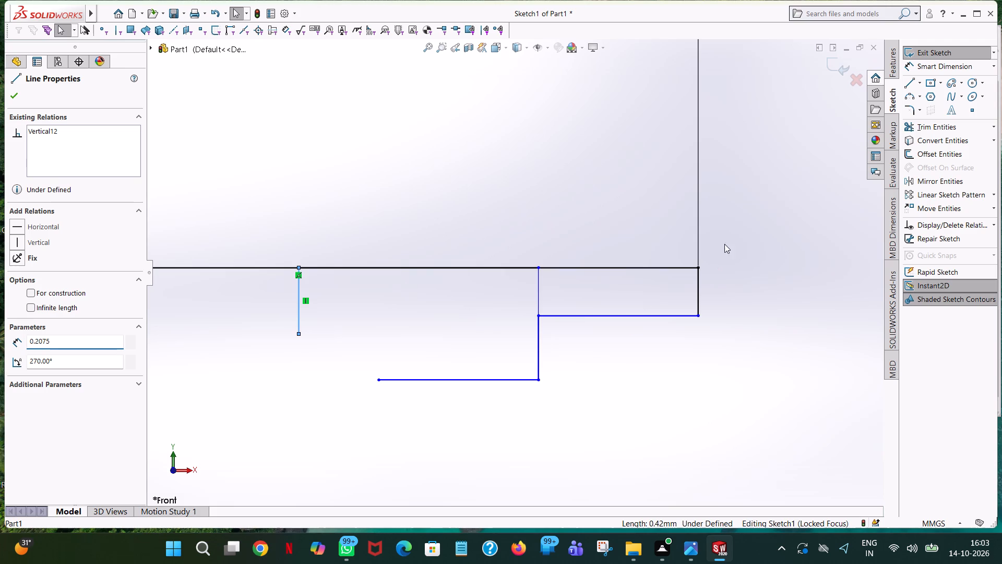
left_click(758, 235)
Draw a circle centred on the vertical line's lower end with a radius of 0.415/2 mm, i.e. 0.2075 mm.
left_click(968, 81)
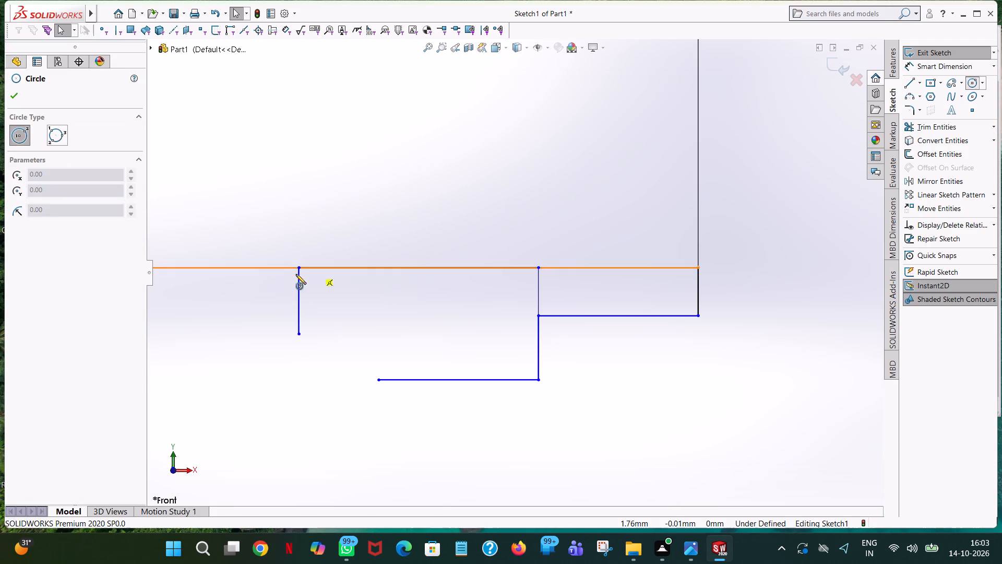
left_click(301, 334)
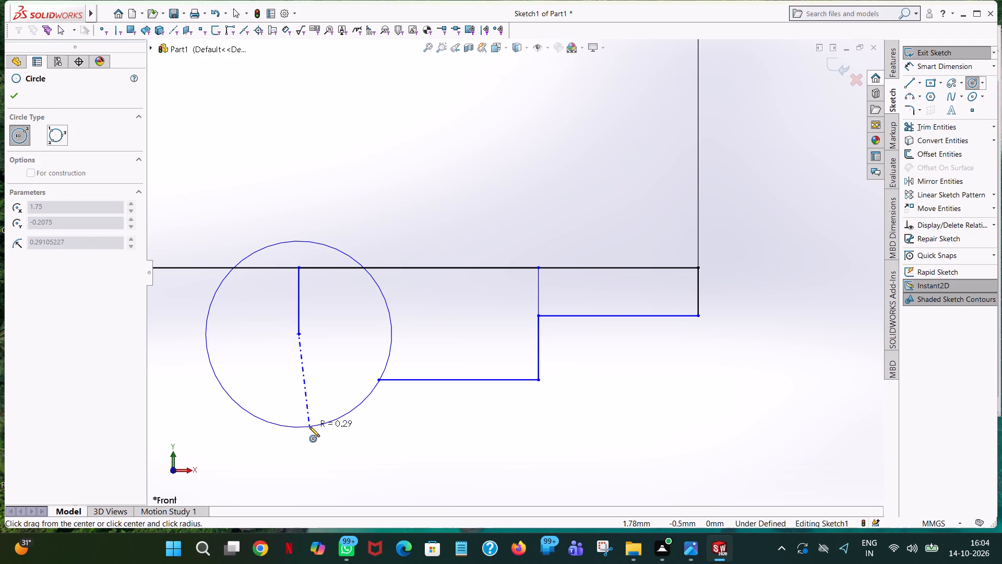
left_click(309, 427)
type("0.")
type("415")
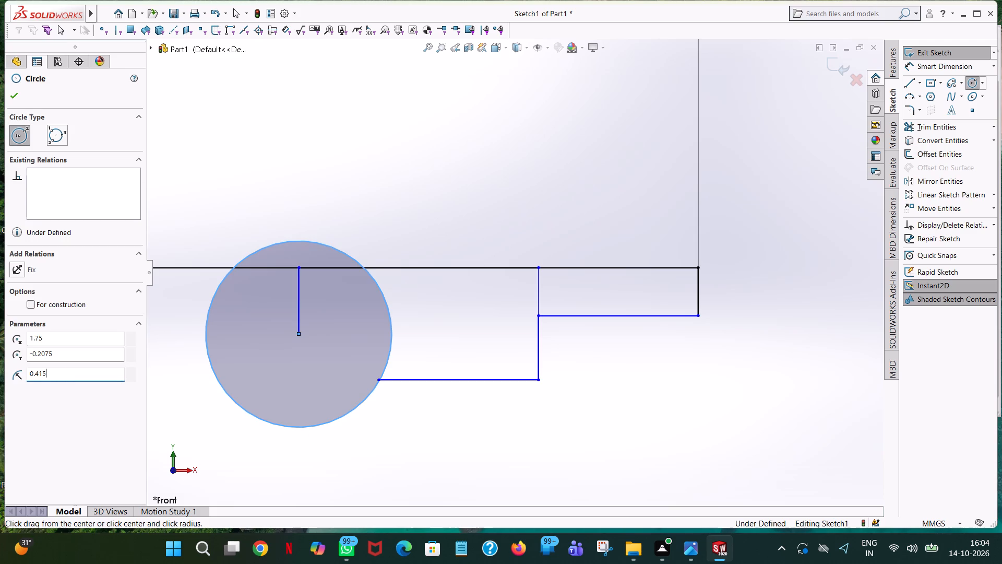
key("Return")
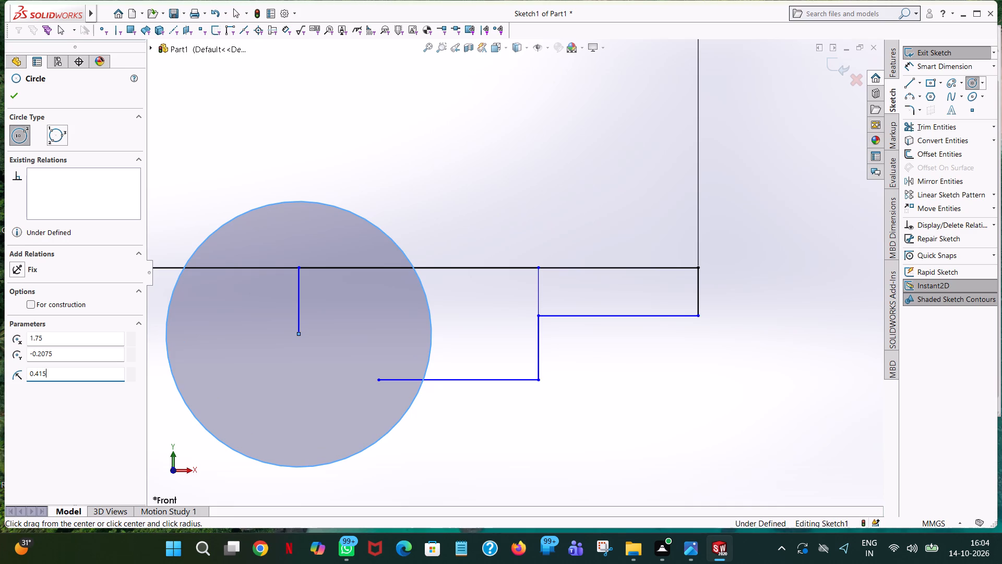
type("/2")
key("Return")
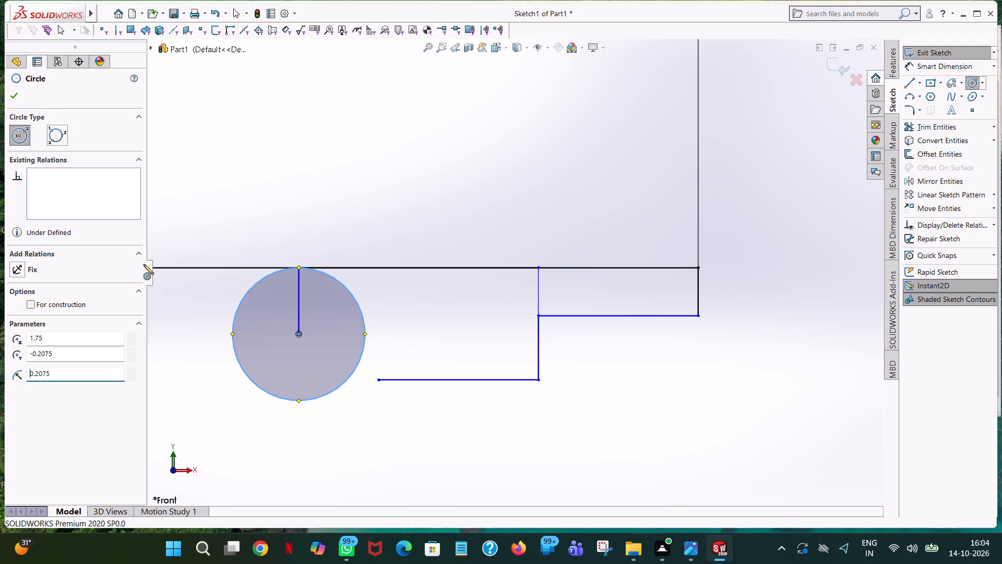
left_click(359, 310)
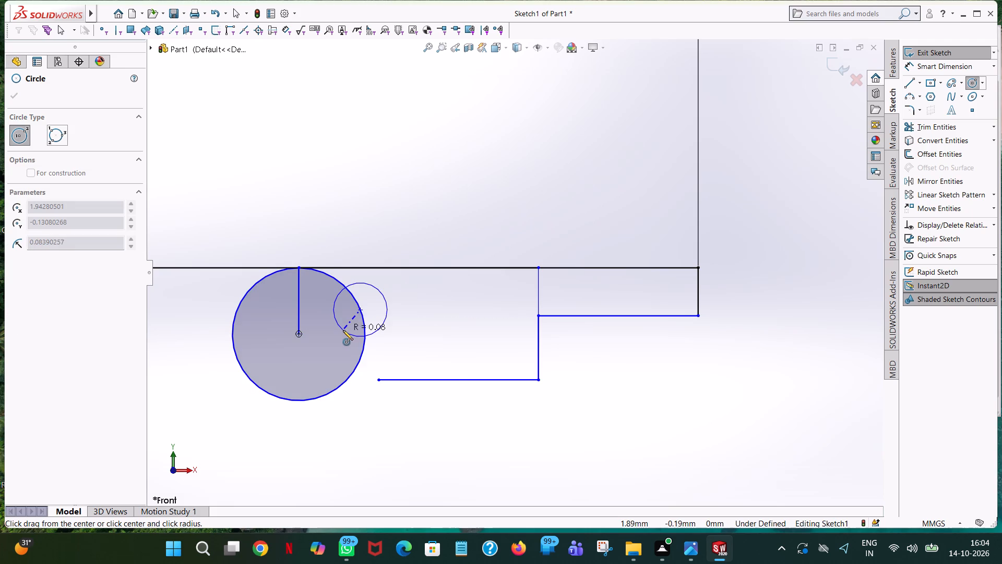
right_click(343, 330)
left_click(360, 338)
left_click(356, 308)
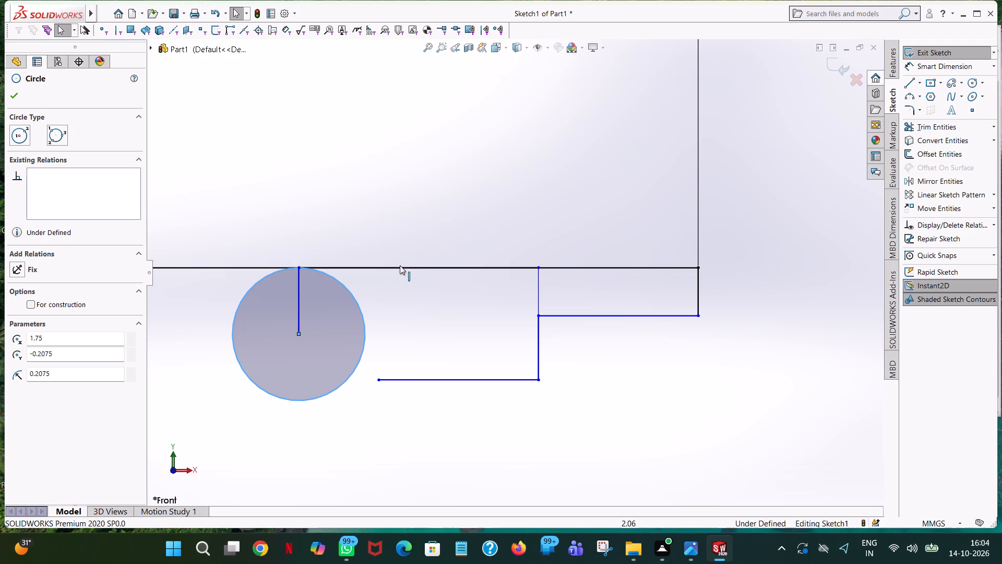
Add a 0.75 mm dimension along the axis between the upper ends of the circle's vertical line and the inner step's vertical line.
left_click(937, 64)
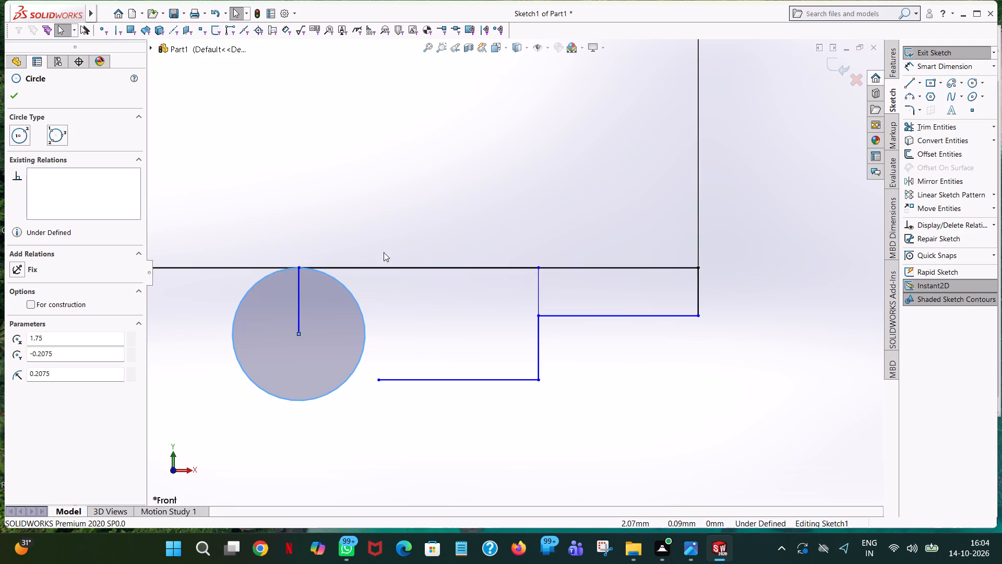
left_click(298, 267)
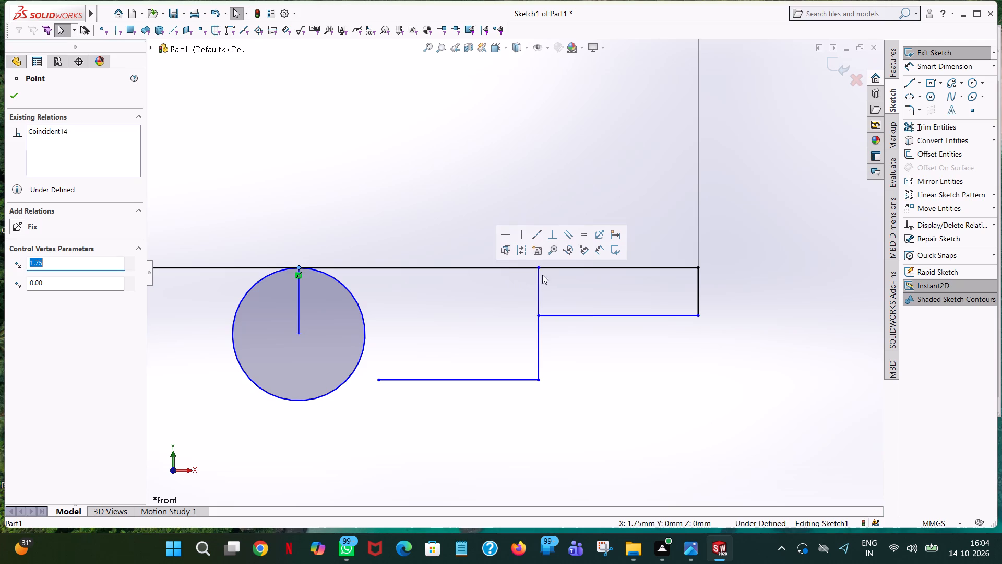
left_click(536, 268)
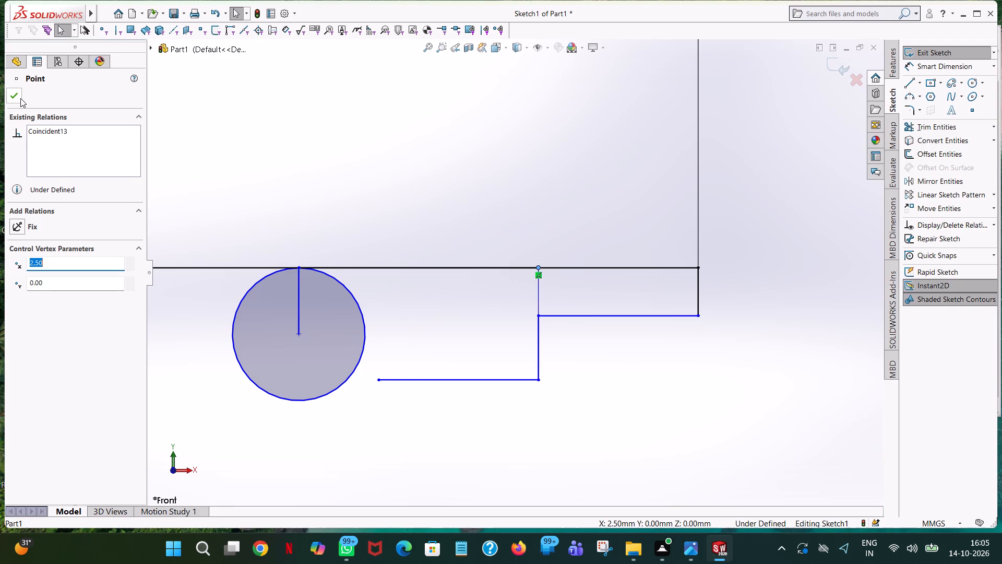
left_click(20, 98)
left_click(940, 66)
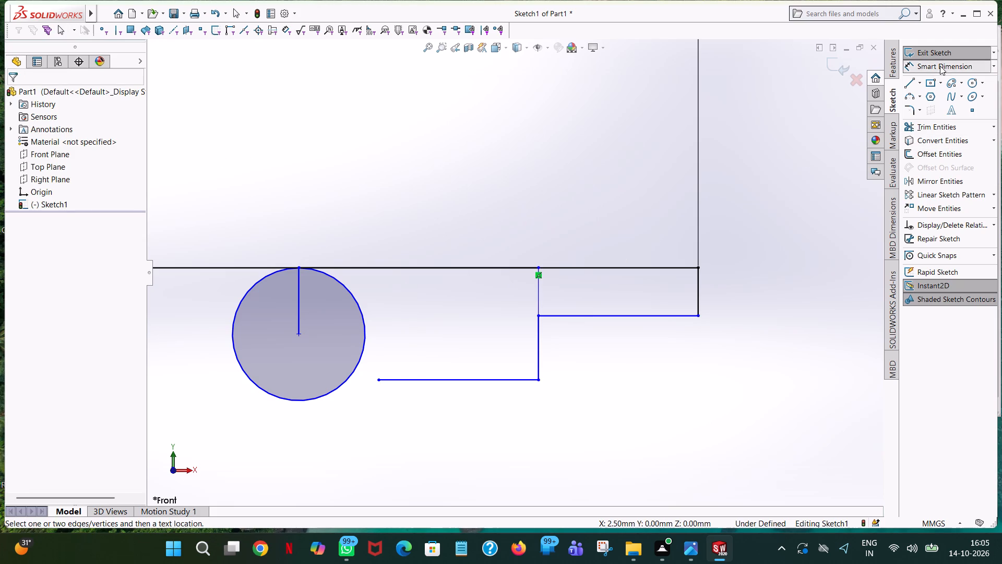
left_click(299, 267)
left_click(540, 268)
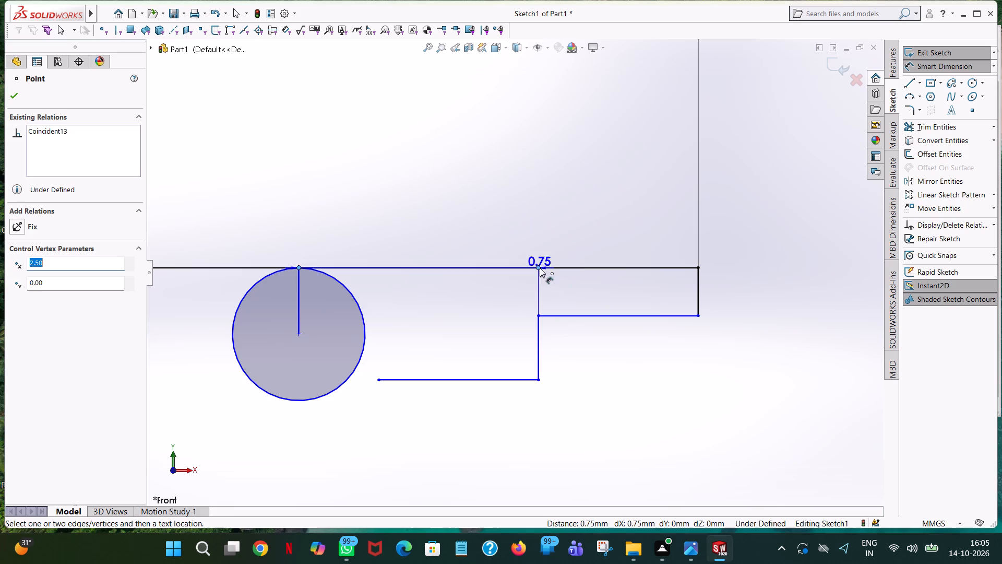
left_click(480, 168)
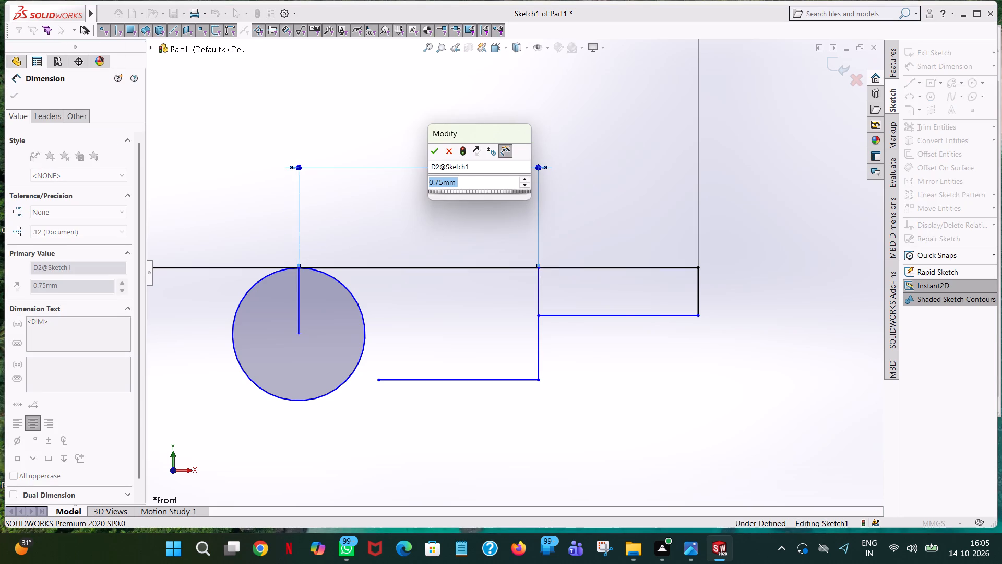
left_click(437, 152)
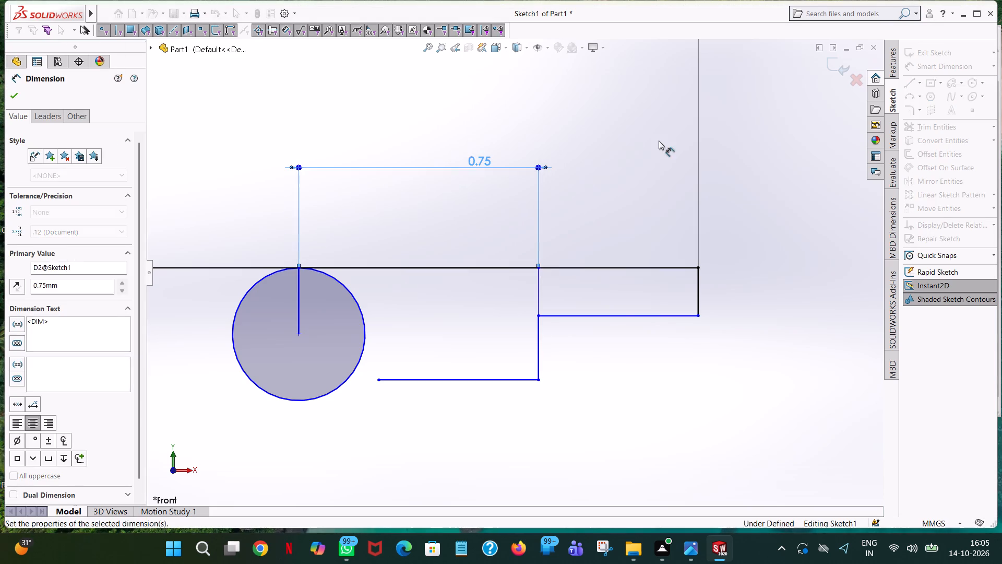
left_click(659, 140)
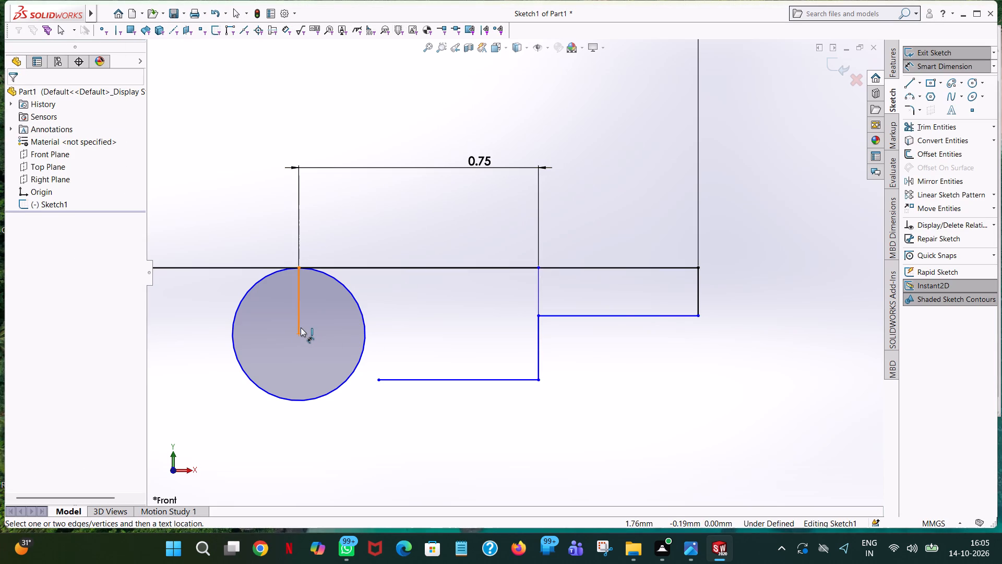
left_click(300, 327)
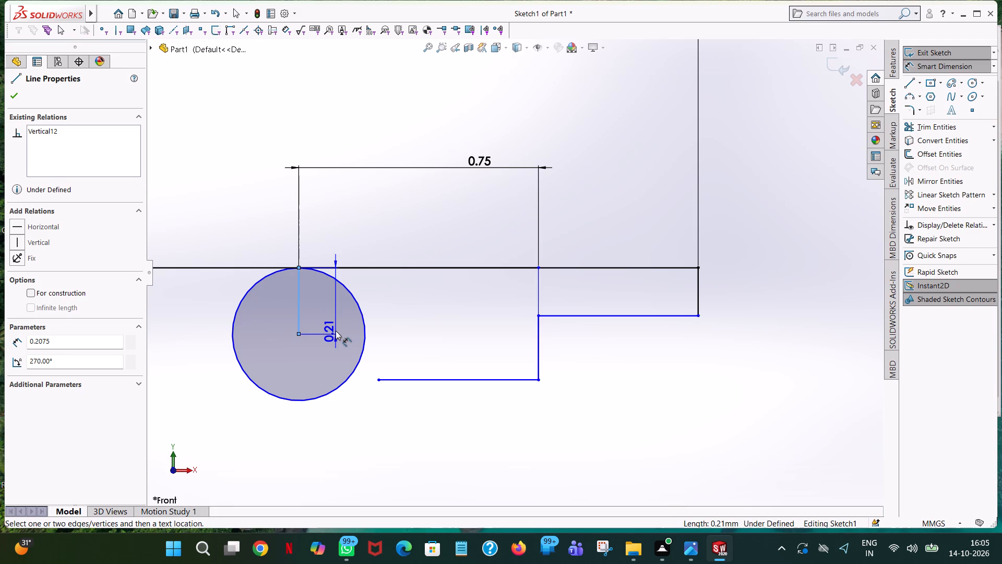
key("Escape")
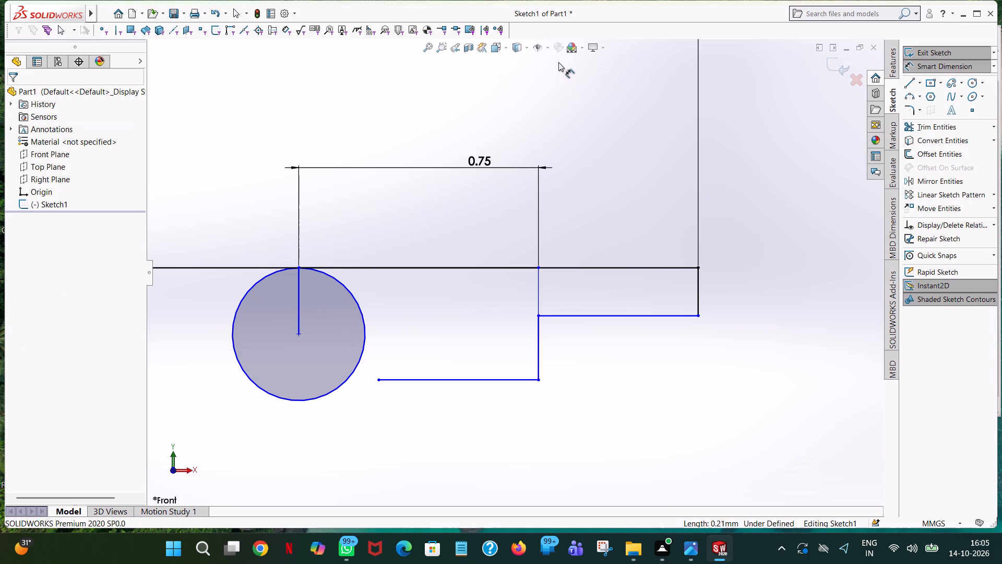
Set the length of the vertical line from the axis to the circle's centre to 0.681 mm.
left_click(923, 67)
left_click(299, 305)
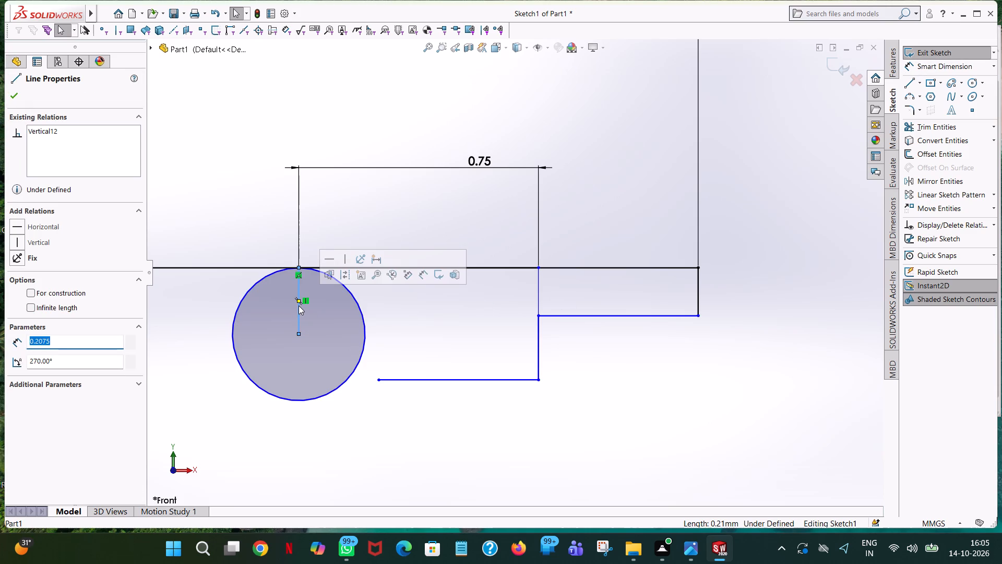
type("0.")
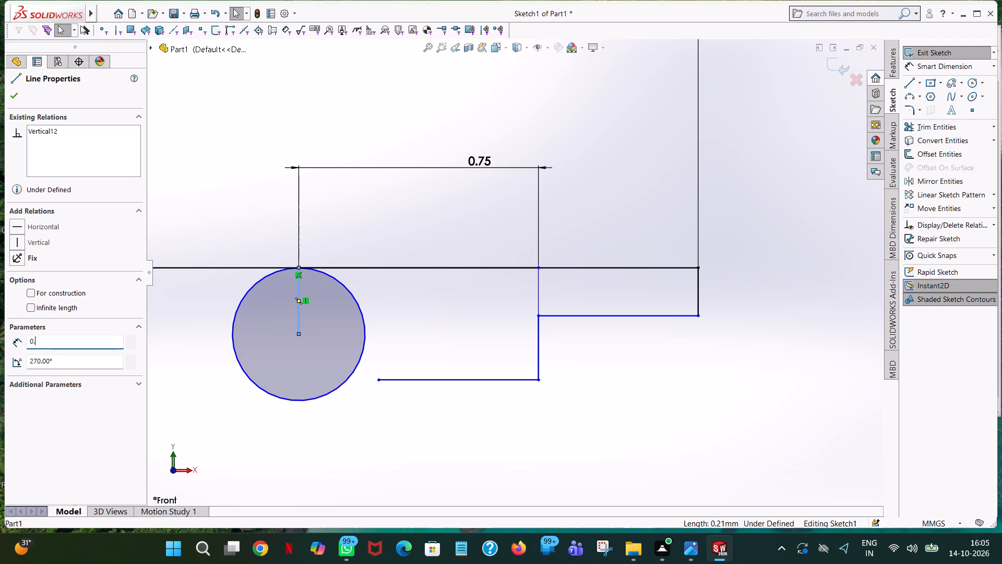
type("681")
key("Return")
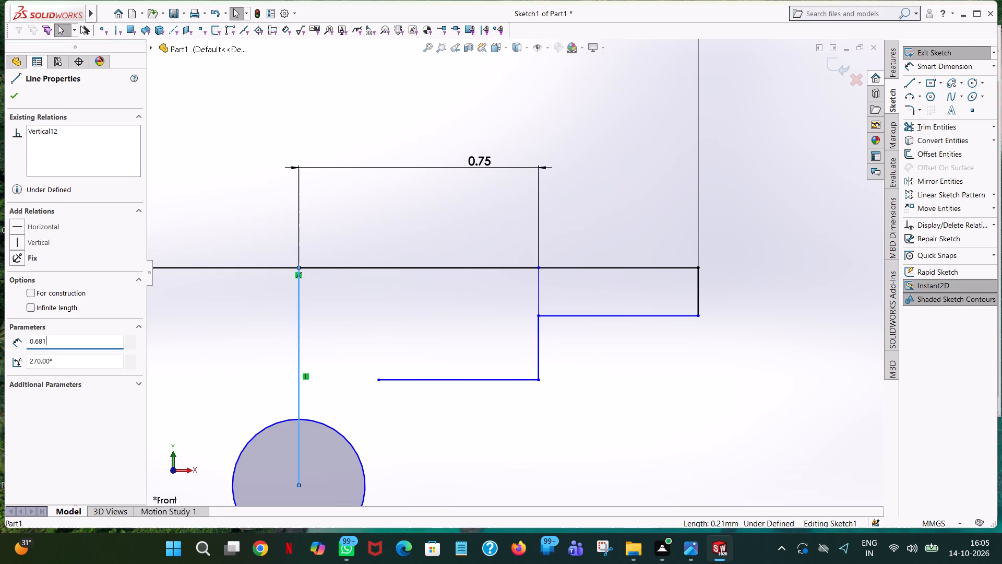
Set the circle's radius to 0.416 mm.
left_click(338, 433)
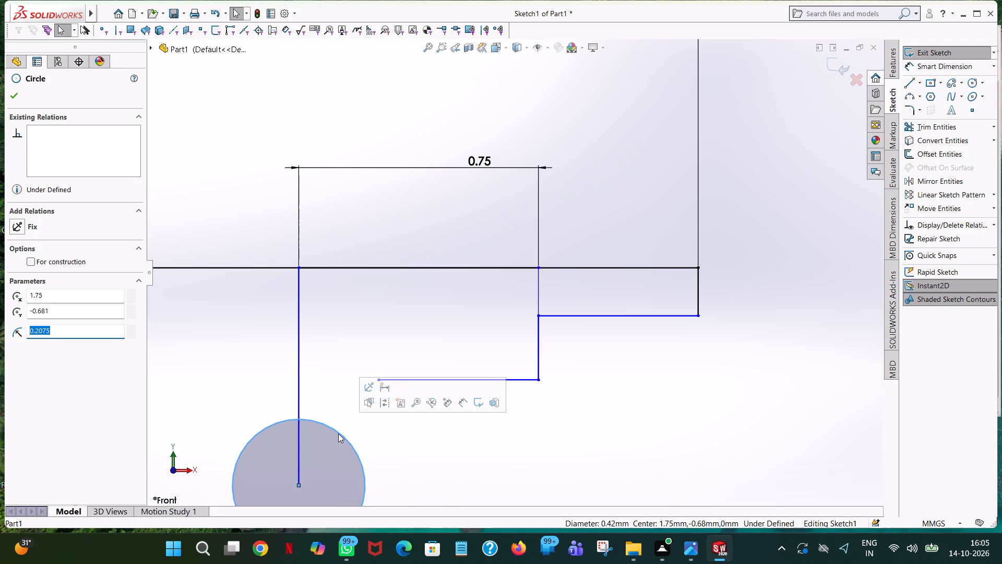
type("0.416")
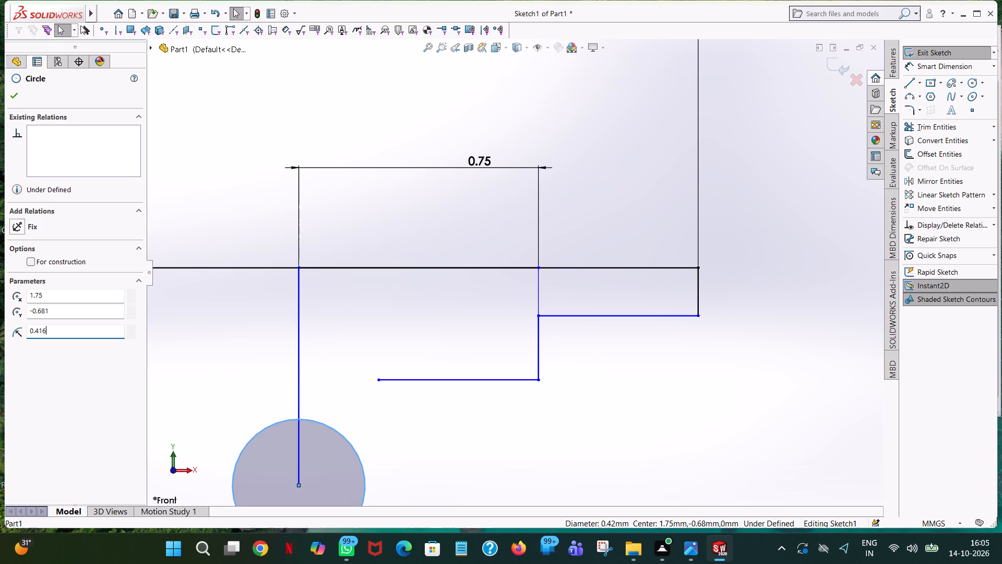
key("Return")
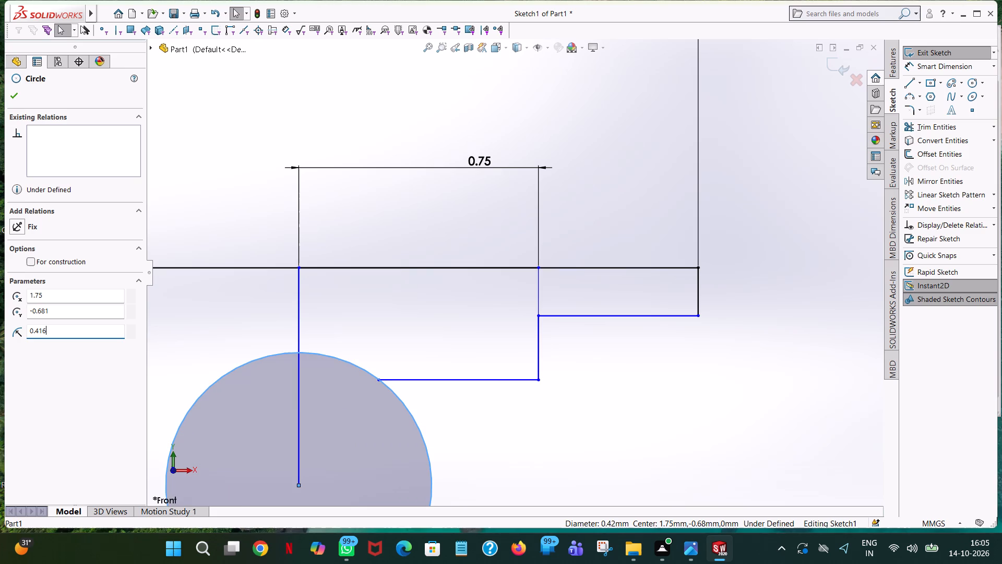
scroll(389, 363, "down", 2)
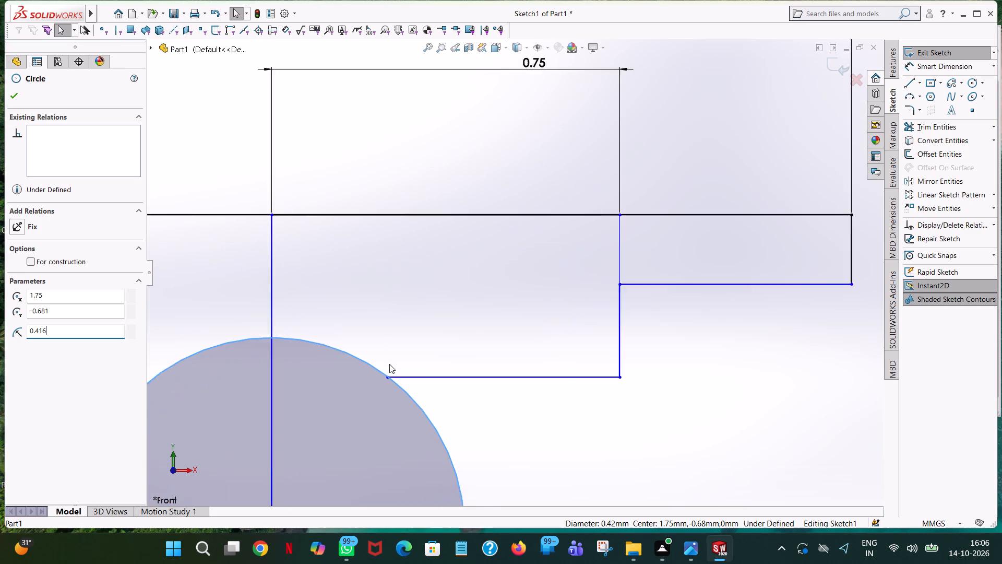
scroll(389, 364, "down", 1)
scroll(407, 393, "up", 3)
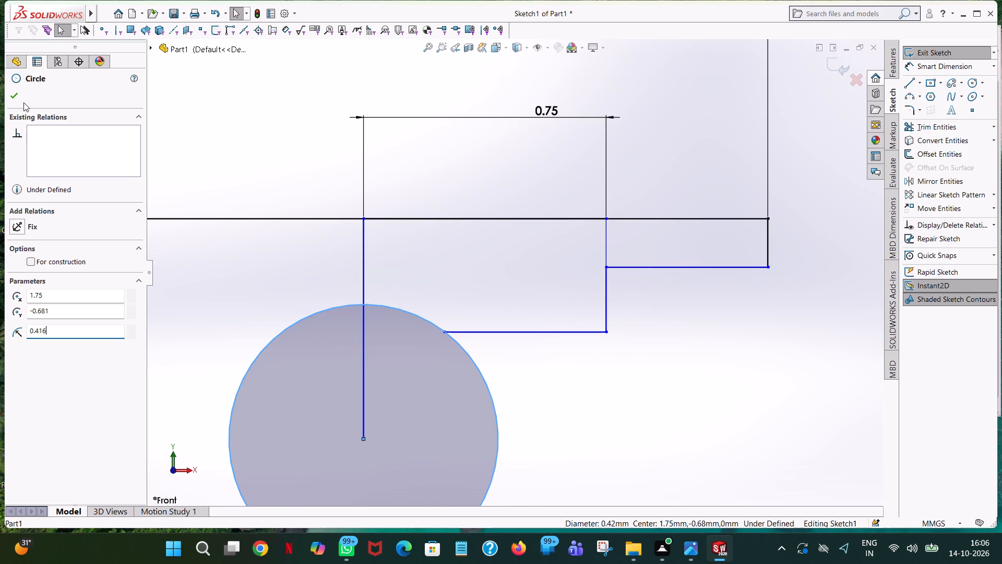
left_click(12, 93)
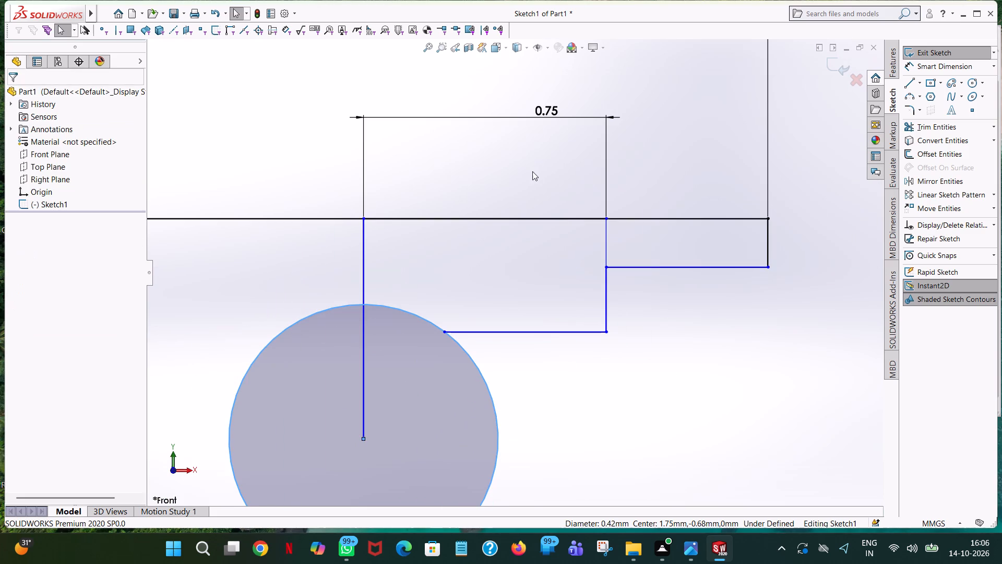
Draw a horizontal line about 0.58 mm long from the free end of the lower step line across the circle's upper part.
left_click(908, 84)
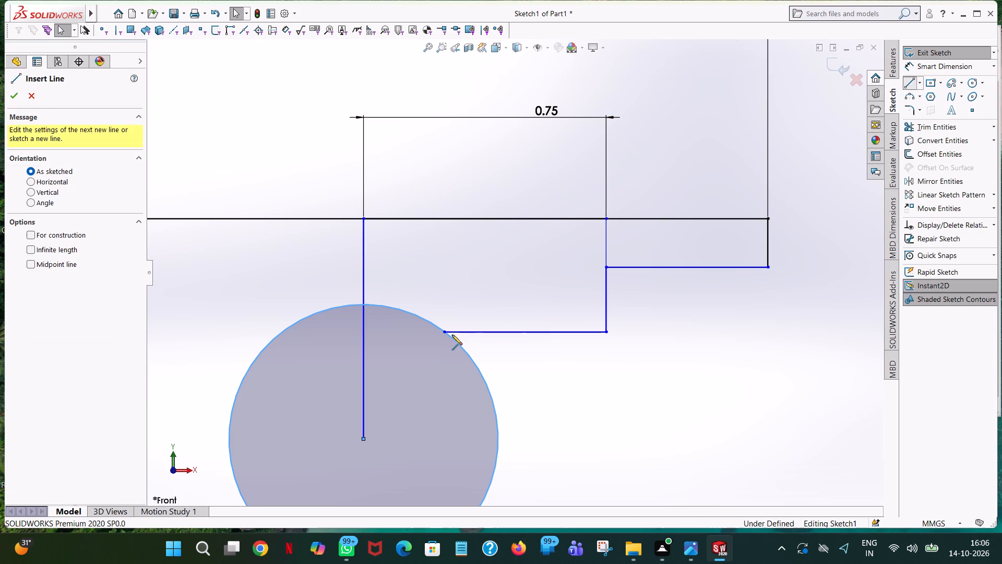
left_click(442, 332)
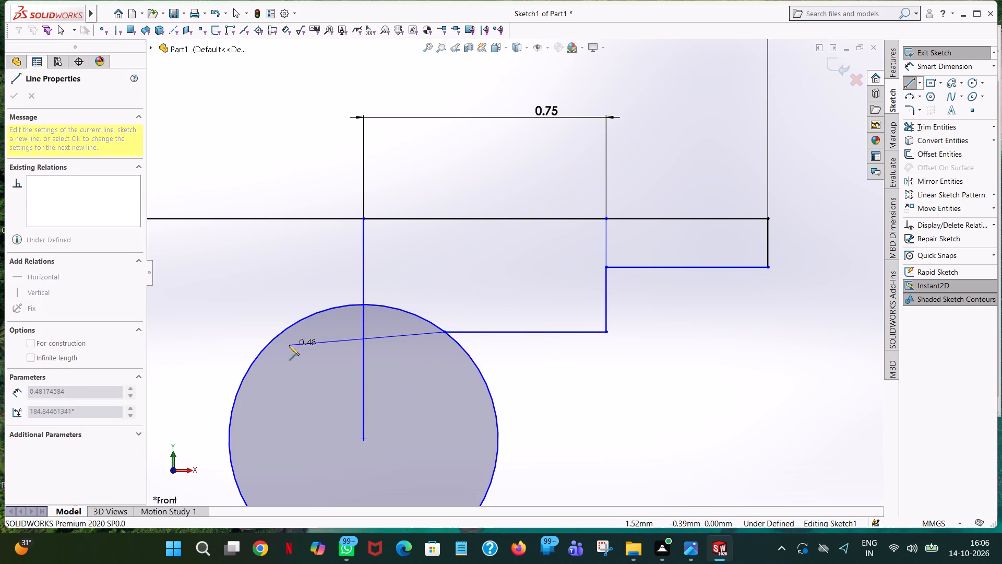
left_click(258, 334)
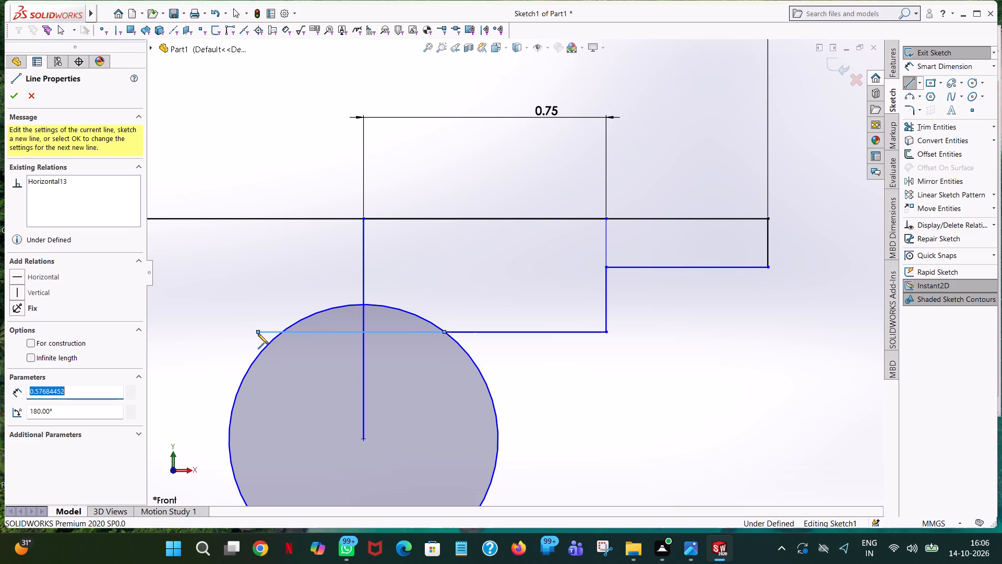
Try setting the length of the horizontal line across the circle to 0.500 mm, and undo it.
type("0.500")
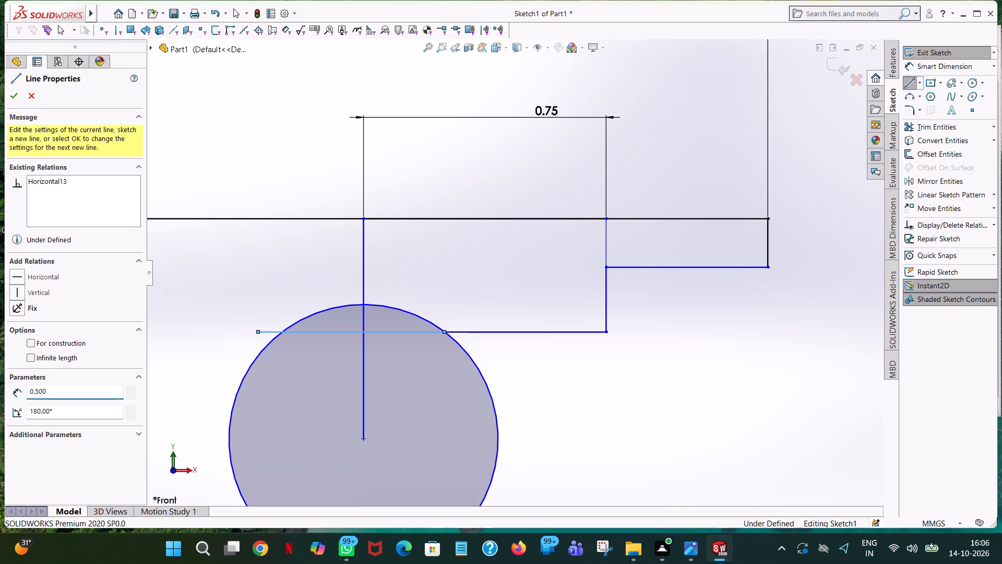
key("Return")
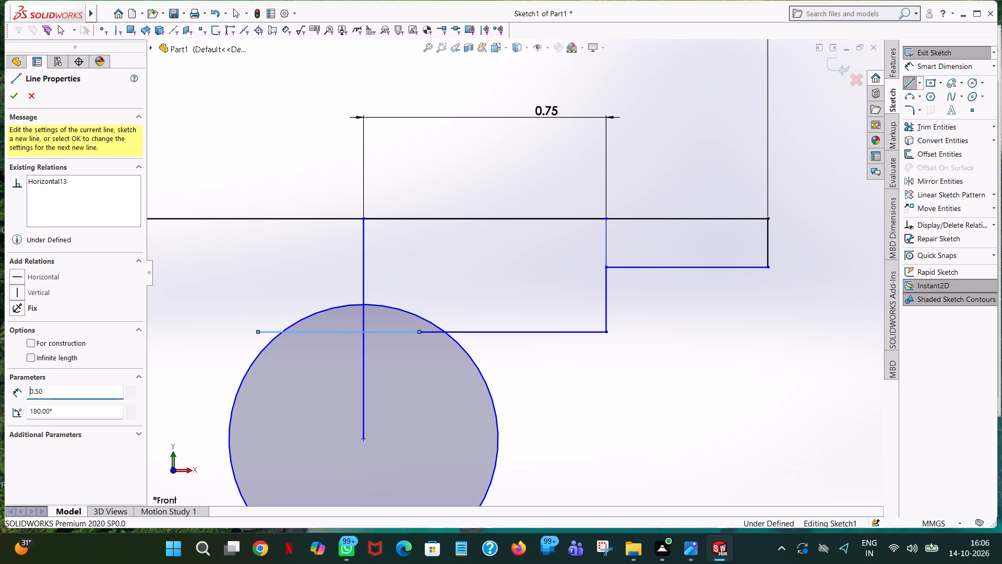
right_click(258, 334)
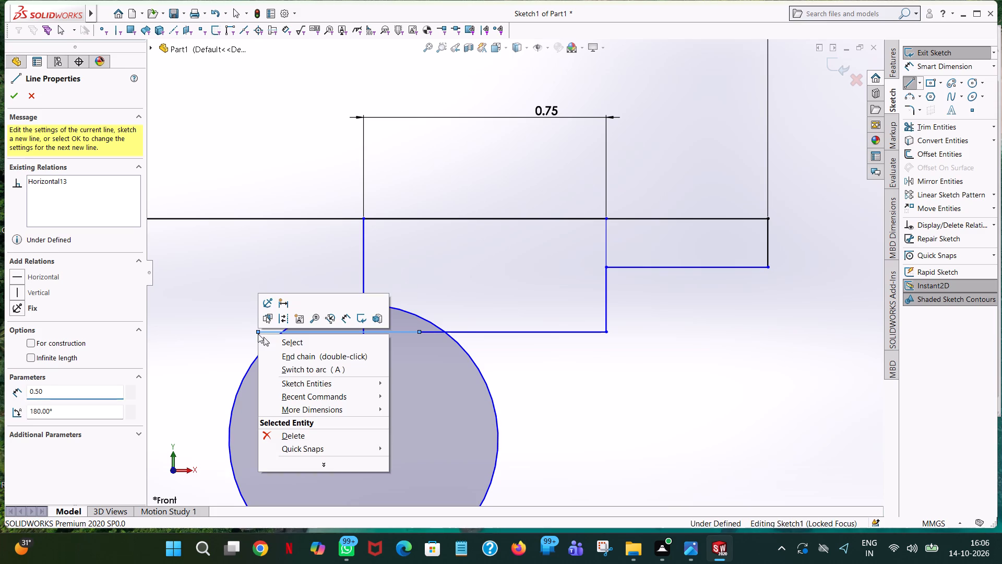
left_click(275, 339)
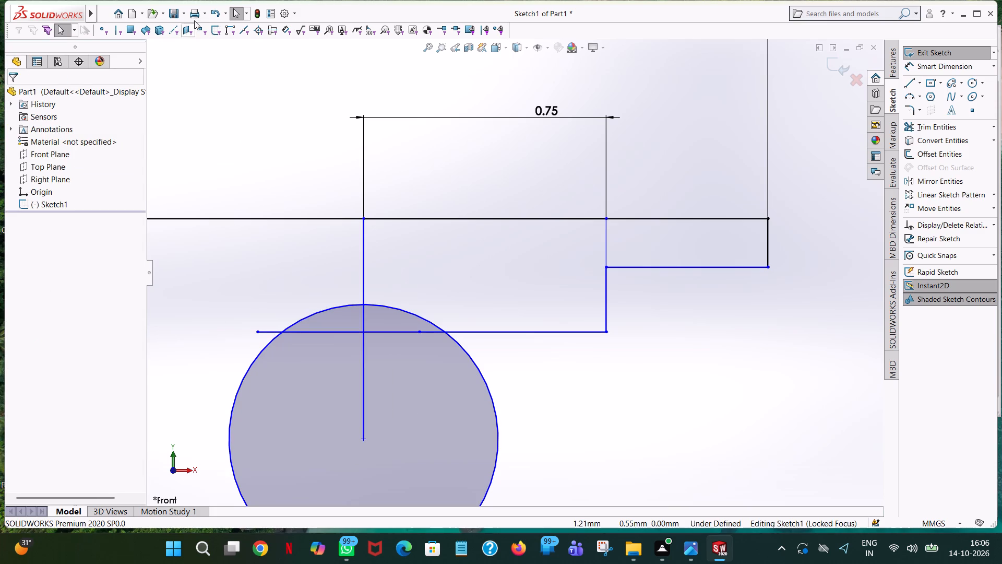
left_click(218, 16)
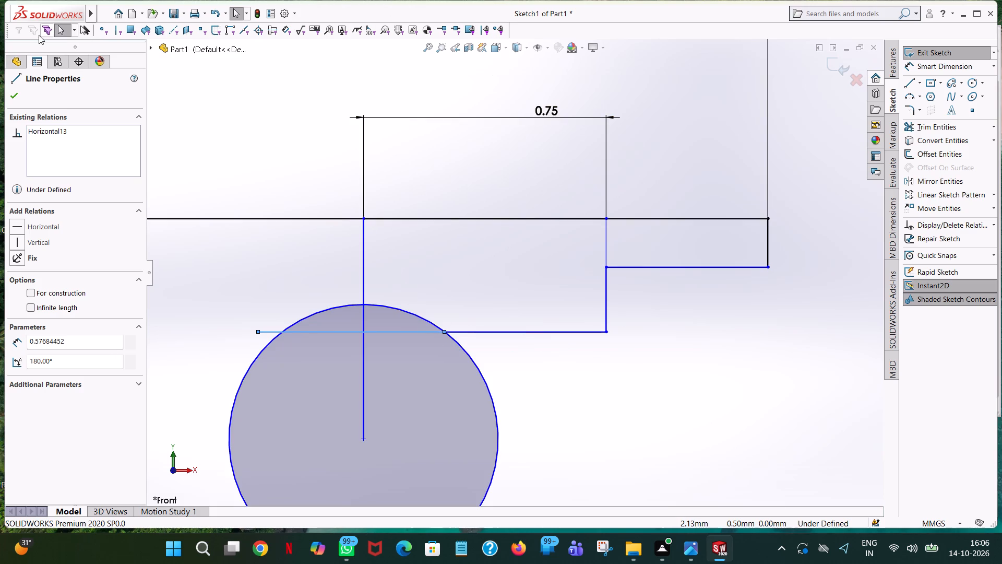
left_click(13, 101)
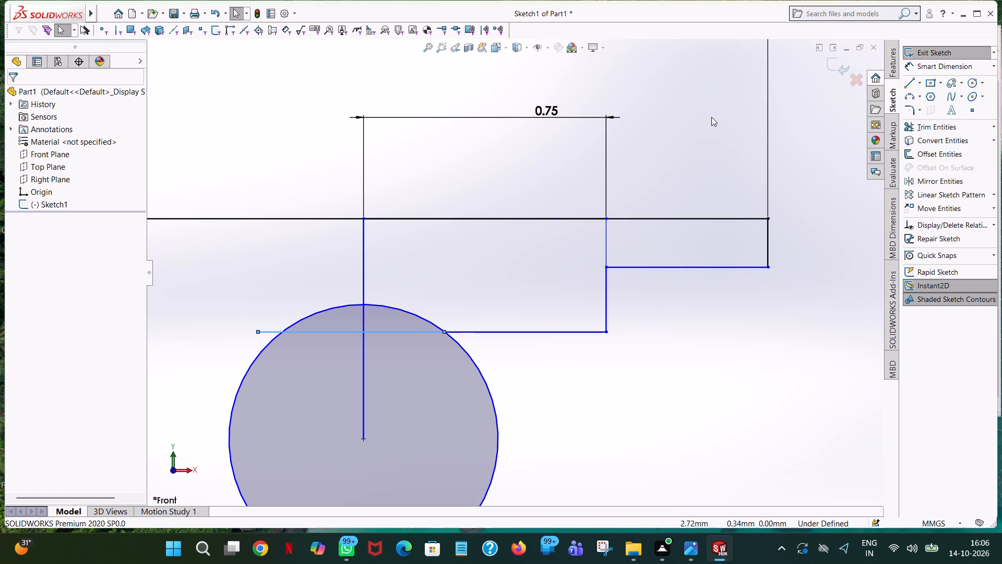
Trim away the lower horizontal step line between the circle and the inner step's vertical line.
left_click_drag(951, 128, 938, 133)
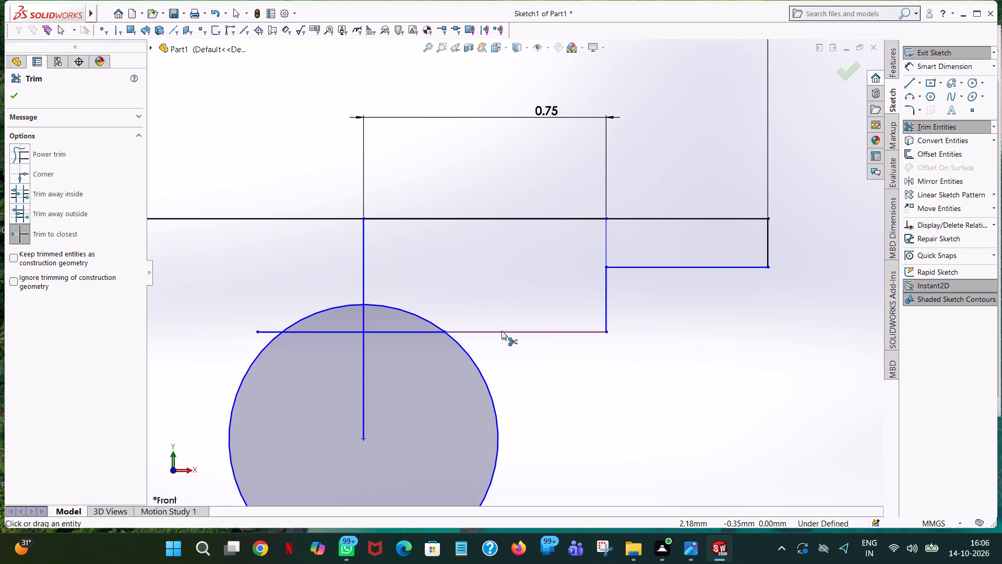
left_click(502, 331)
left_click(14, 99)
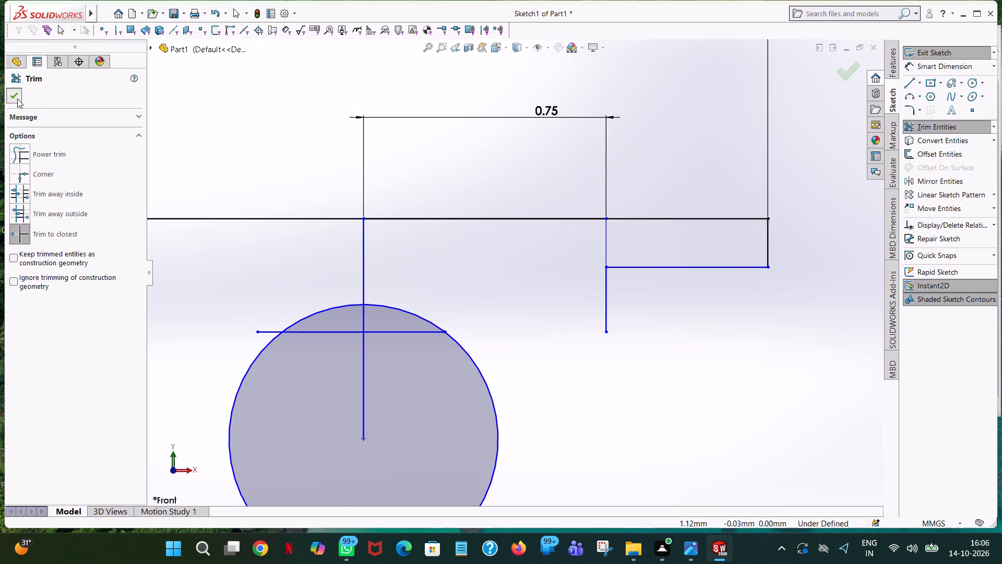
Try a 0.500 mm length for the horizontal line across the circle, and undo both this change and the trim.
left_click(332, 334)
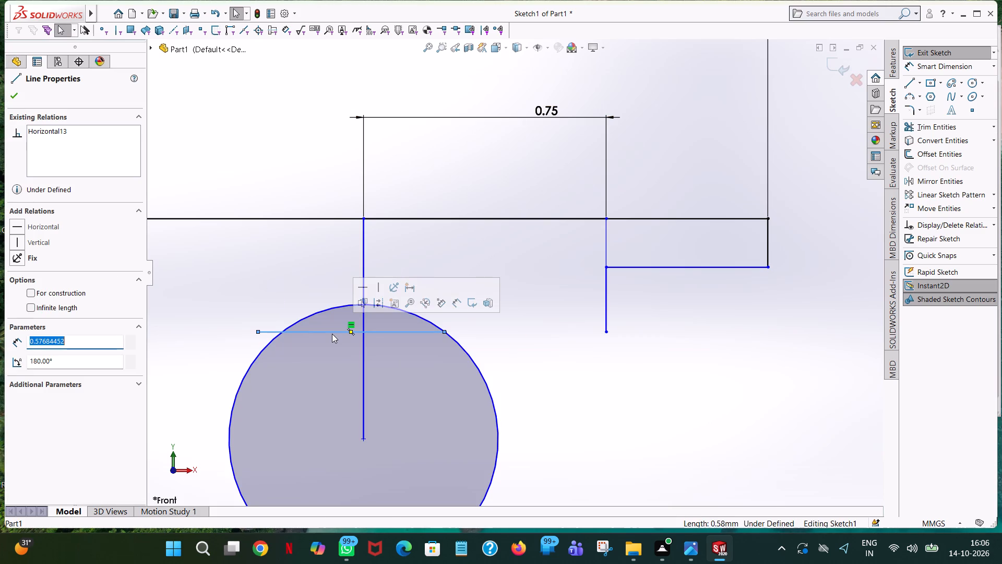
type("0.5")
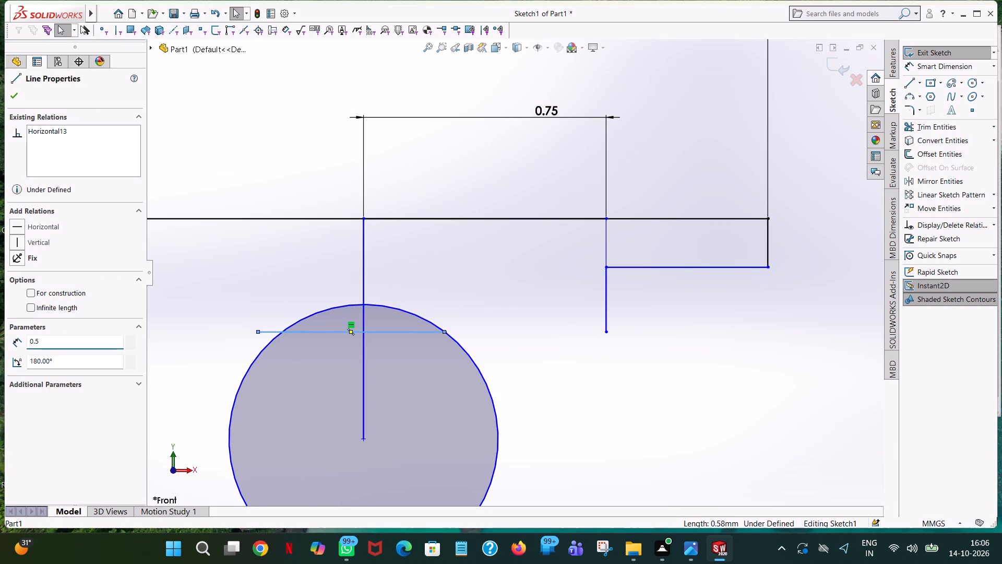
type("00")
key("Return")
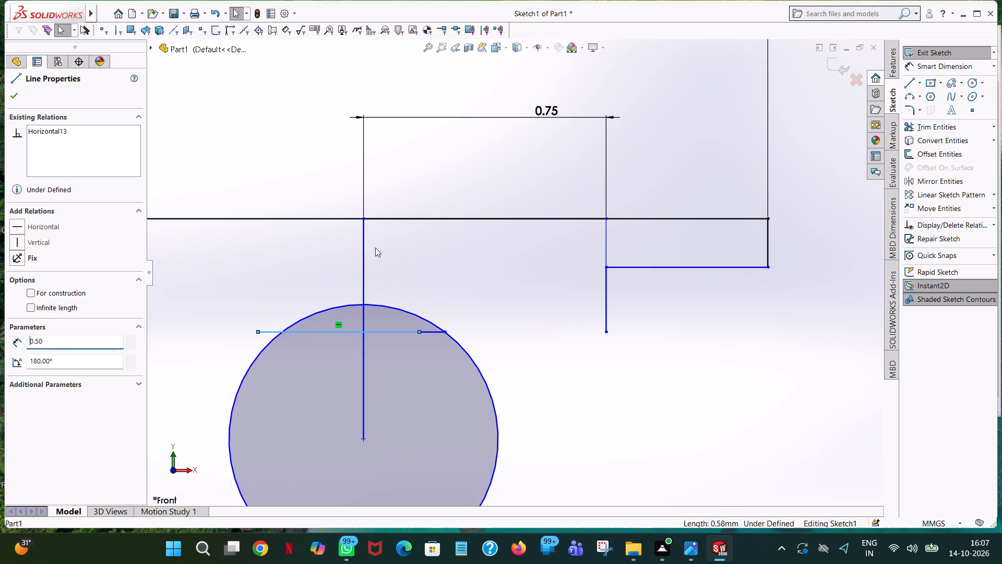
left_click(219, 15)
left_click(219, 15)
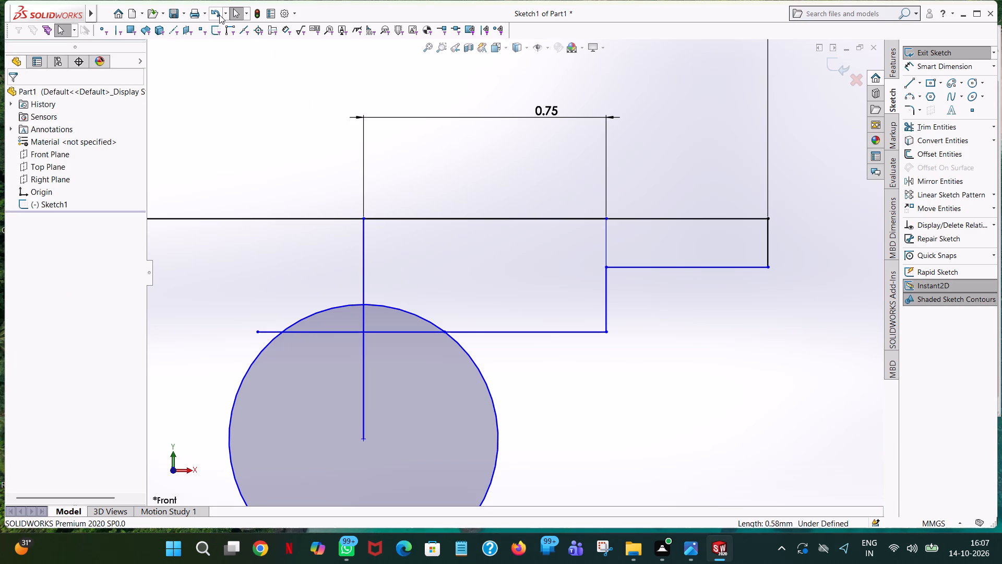
Trim away the lower step line outside the circle and the horizontal line's overhang beyond the circle's opposite side.
left_click(923, 126)
left_click(522, 334)
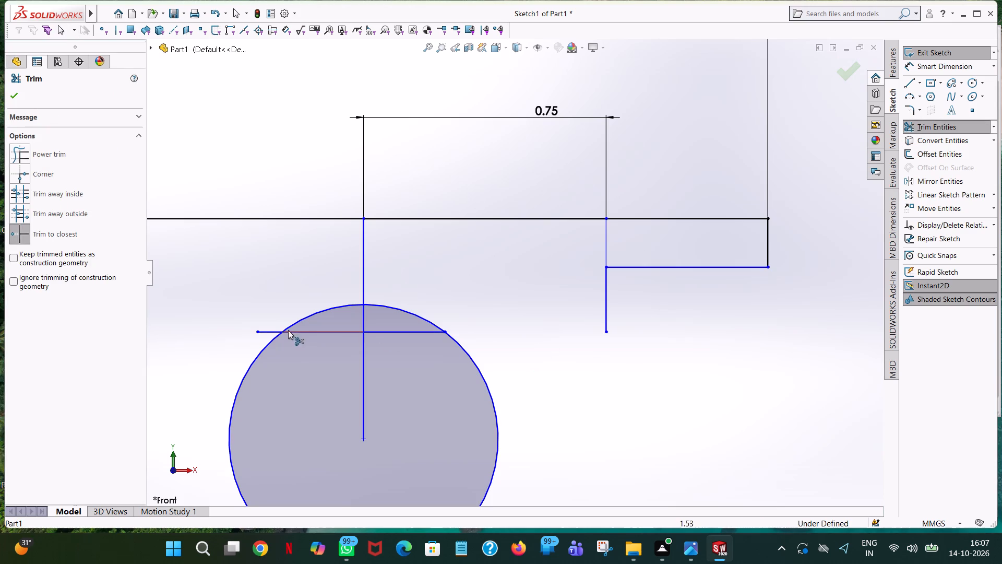
left_click(263, 329)
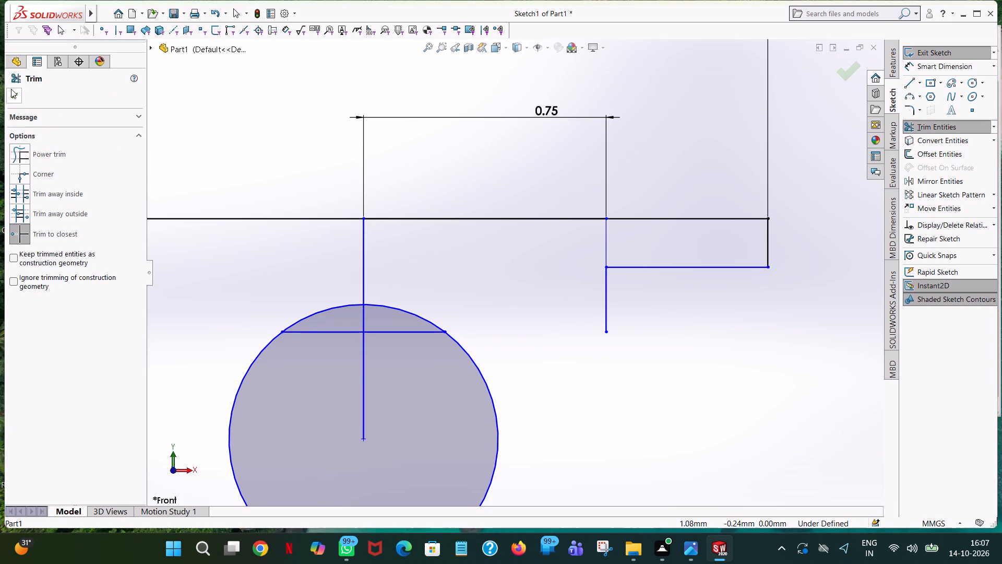
left_click(11, 89)
Set the length of the horizontal chord line inside the circle to 0.500 mm.
left_click(336, 335)
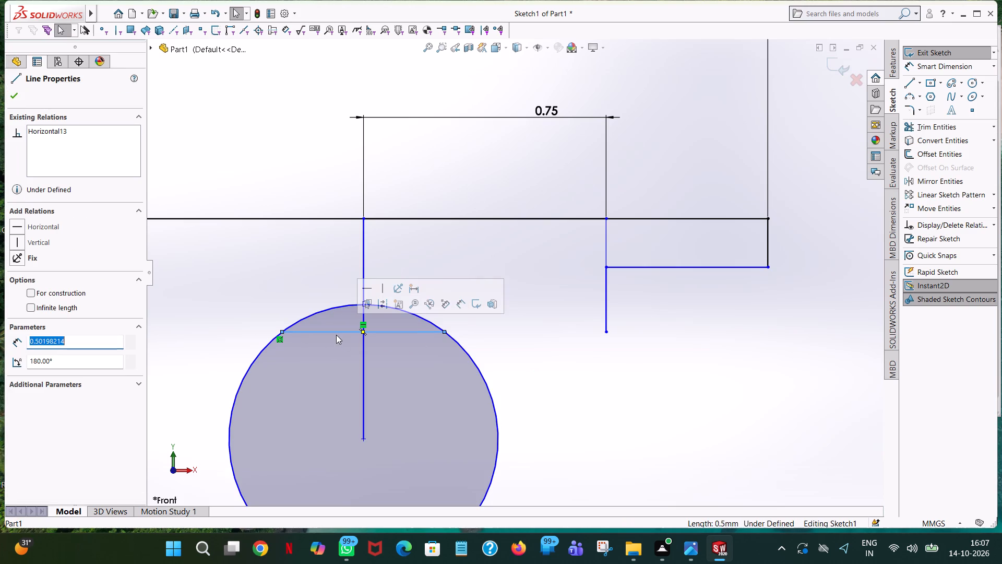
type("0.500")
key("Return")
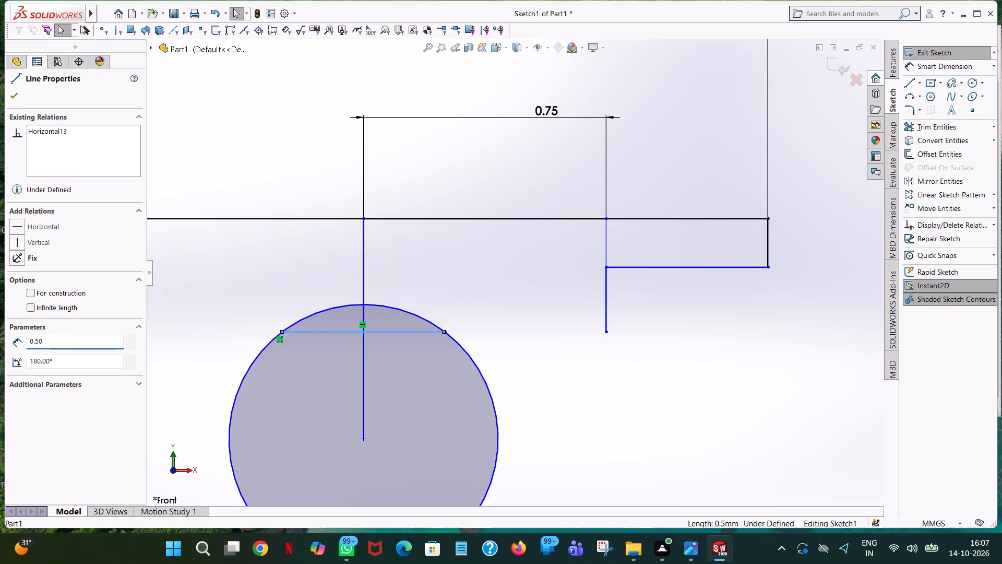
left_click(289, 90)
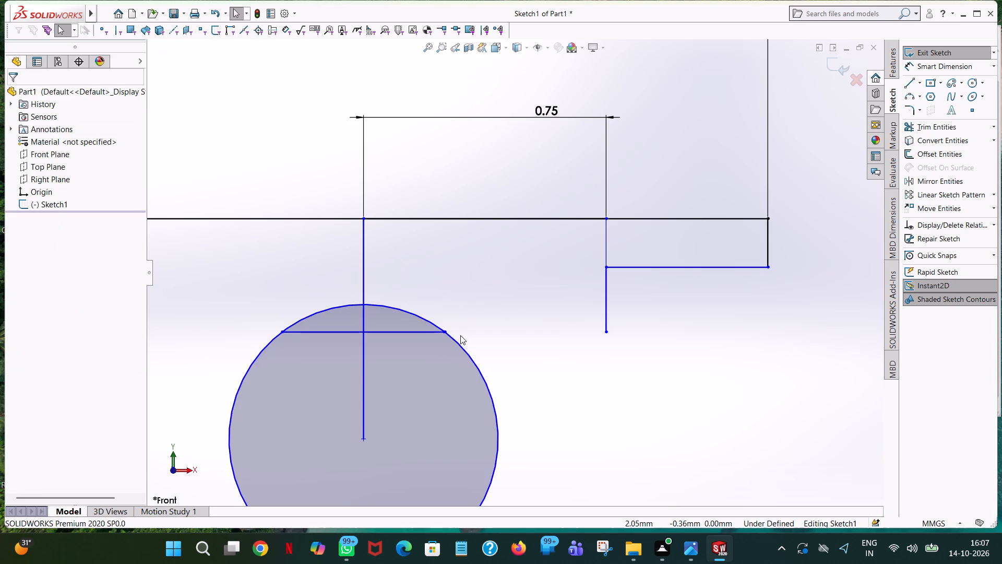
Delete the tiny leftover line segment where the chord meets the circle on the inner step's side.
scroll(434, 345, "down", 8)
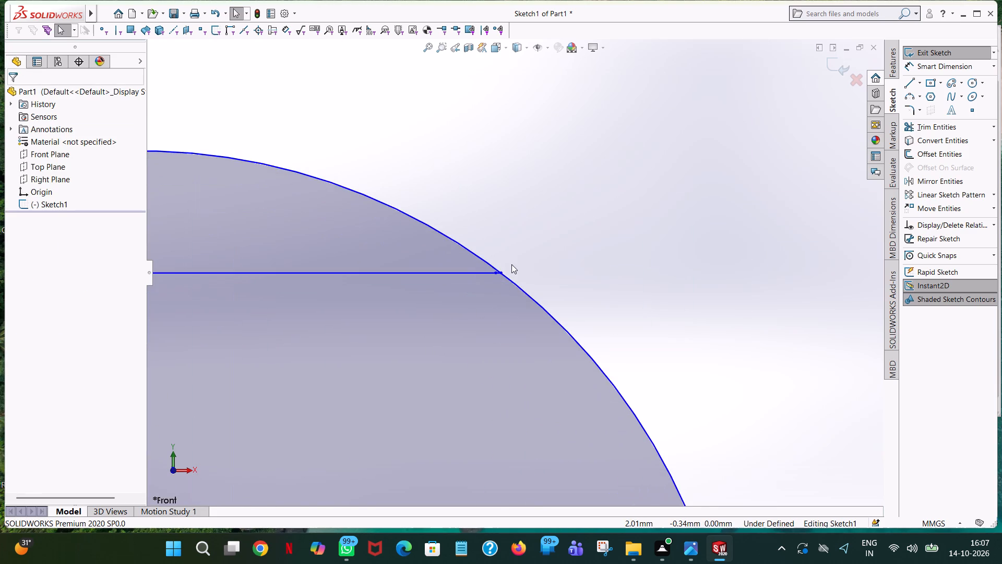
scroll(511, 264, "down", 4)
left_click(482, 284)
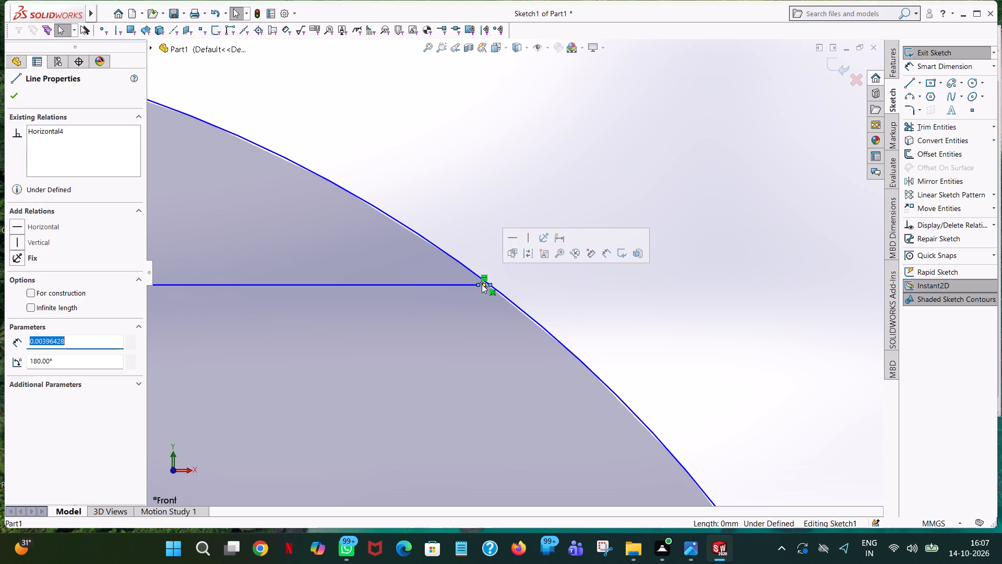
right_click(482, 284)
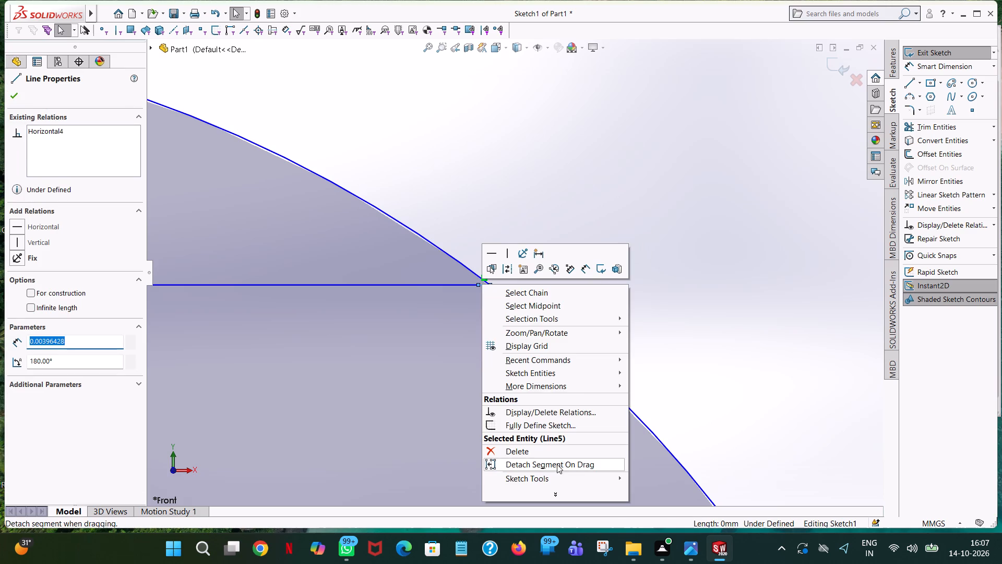
left_click(535, 451)
scroll(363, 291, "up", 10)
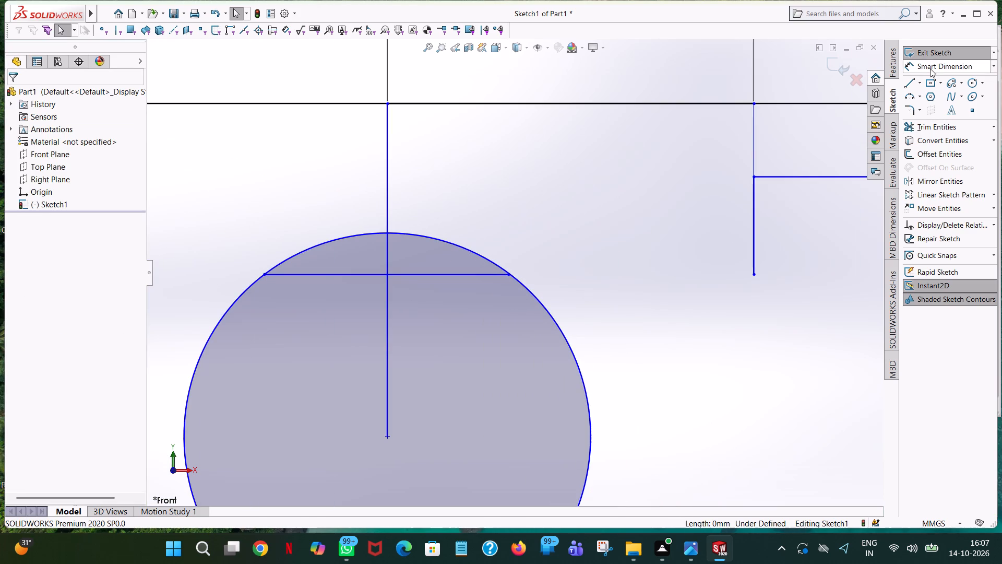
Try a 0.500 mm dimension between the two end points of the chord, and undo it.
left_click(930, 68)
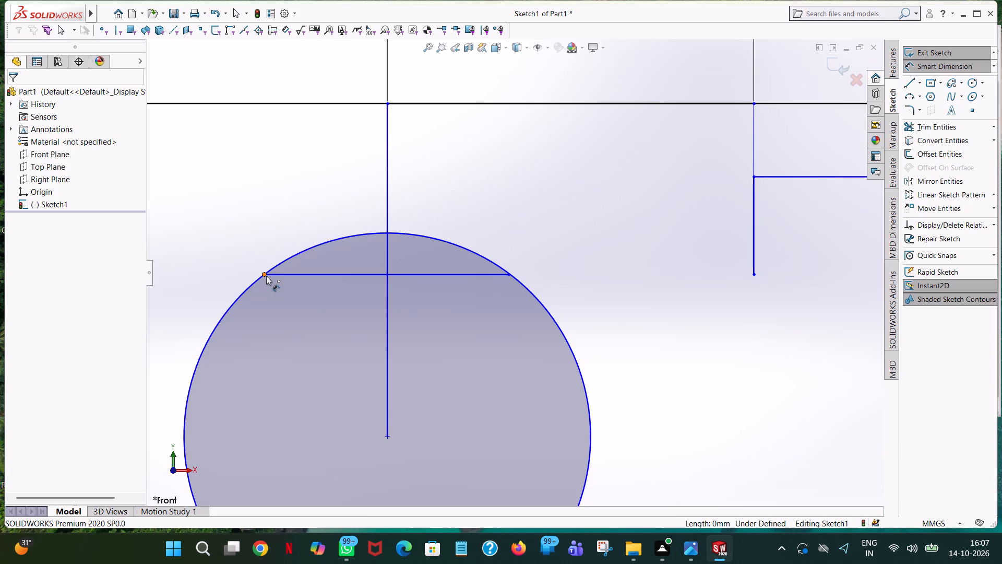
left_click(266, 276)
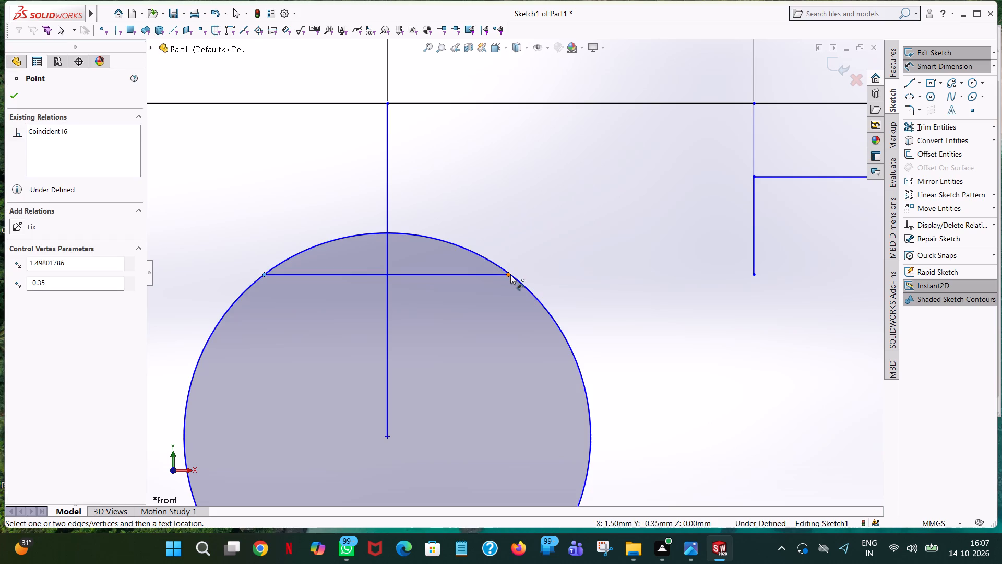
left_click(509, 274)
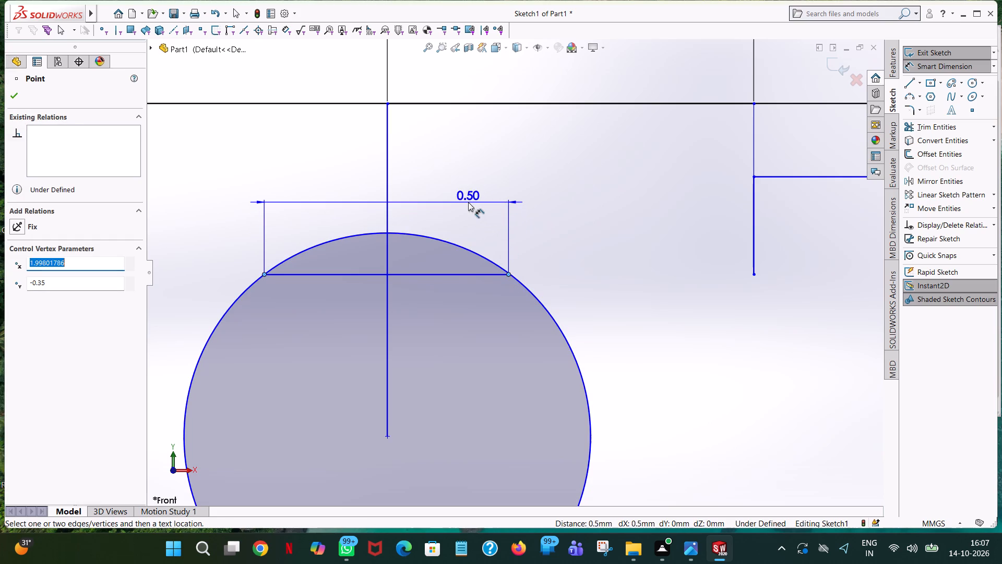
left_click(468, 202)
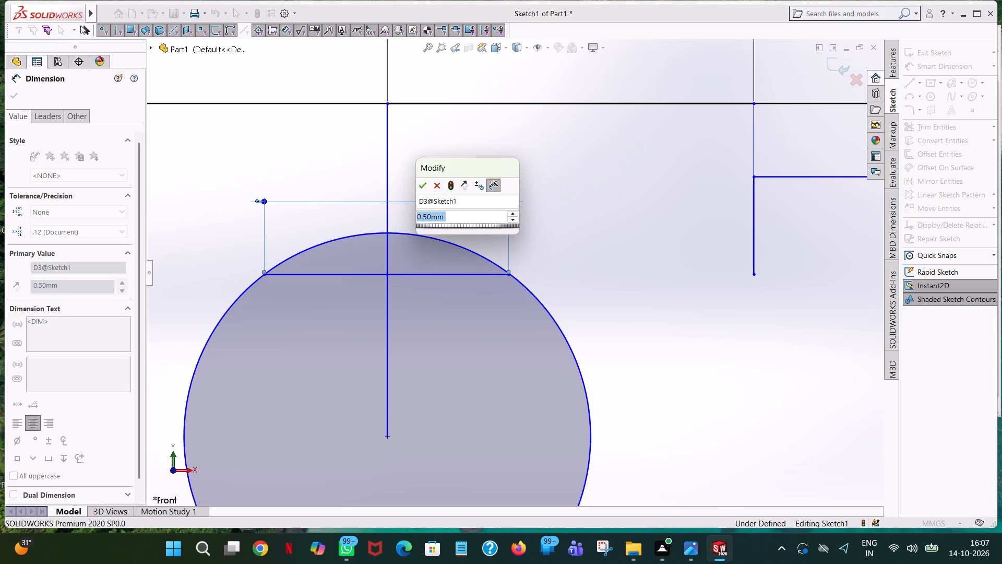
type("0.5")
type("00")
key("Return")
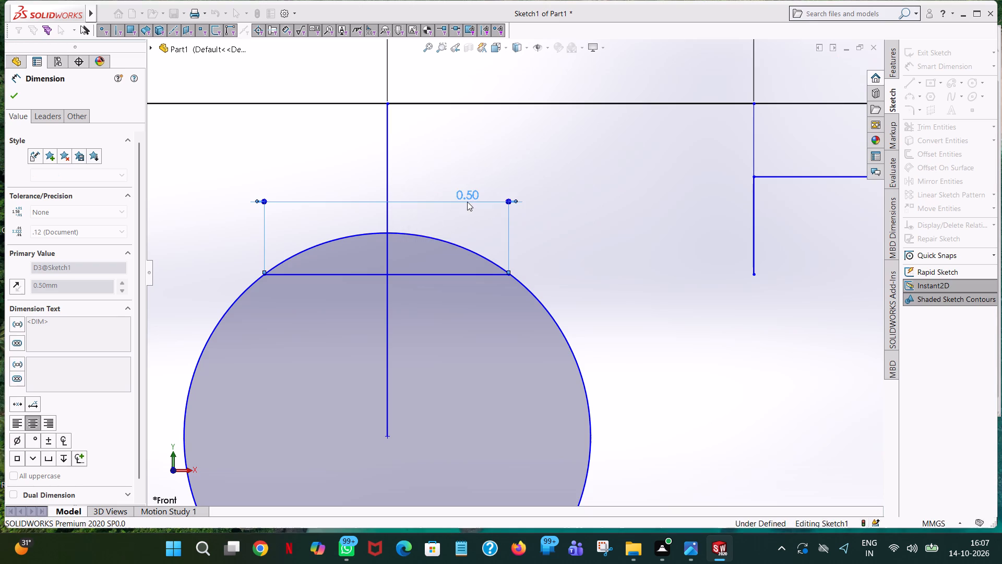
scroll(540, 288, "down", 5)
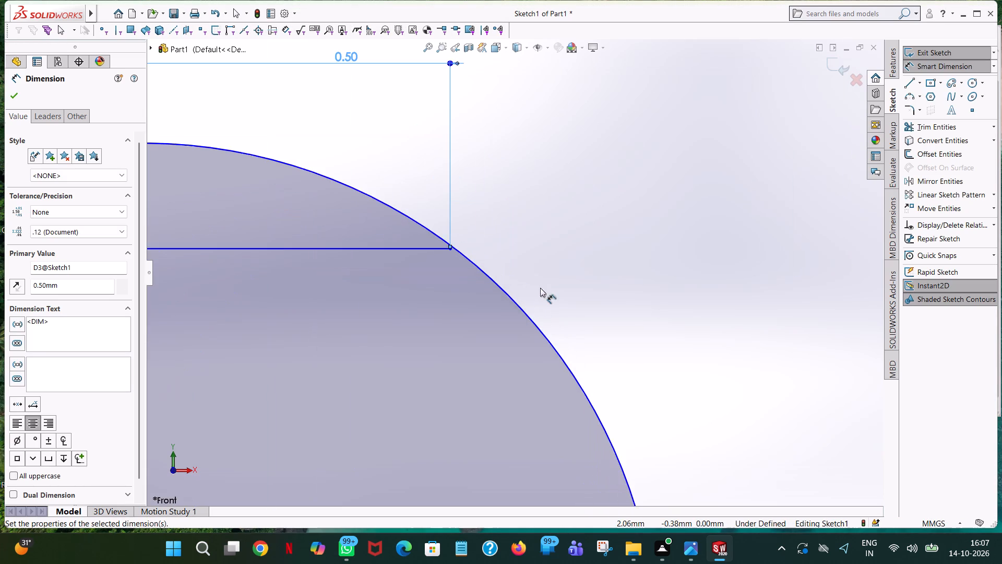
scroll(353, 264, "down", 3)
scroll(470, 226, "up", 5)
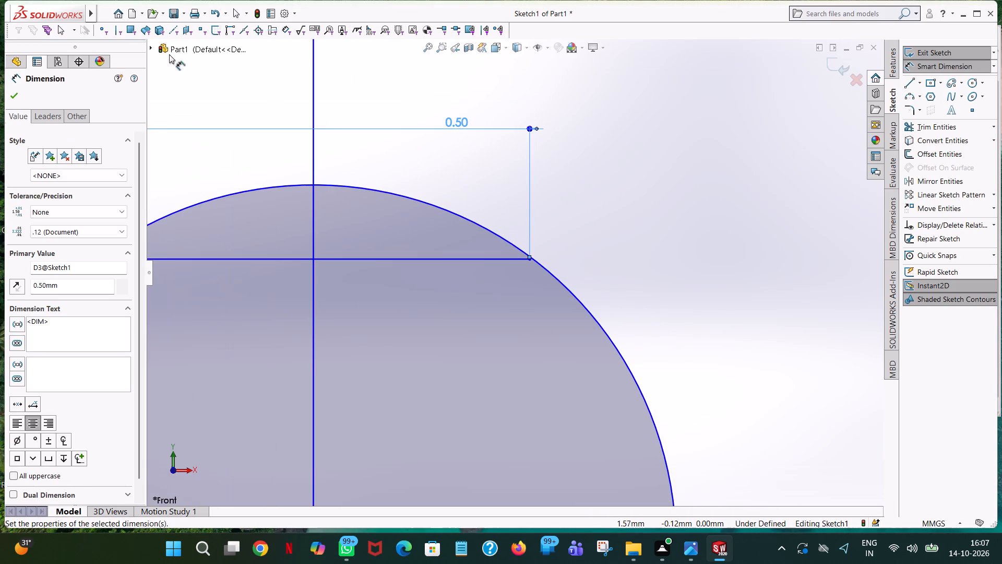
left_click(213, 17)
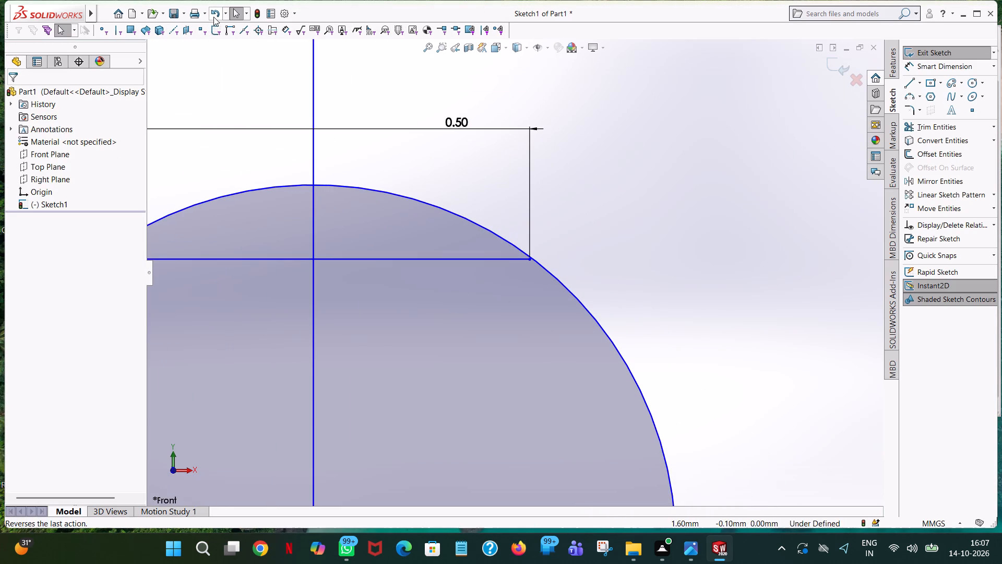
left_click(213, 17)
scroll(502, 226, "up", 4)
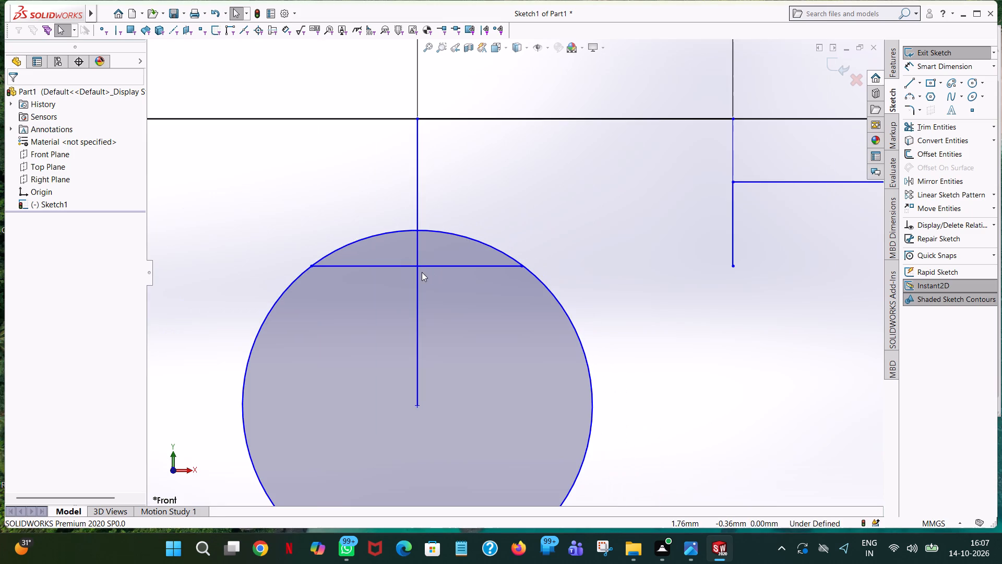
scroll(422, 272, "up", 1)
Undo the leftover segment's deletion, the chord length change, both trims and the horizontal line across the circle.
left_click(209, 11)
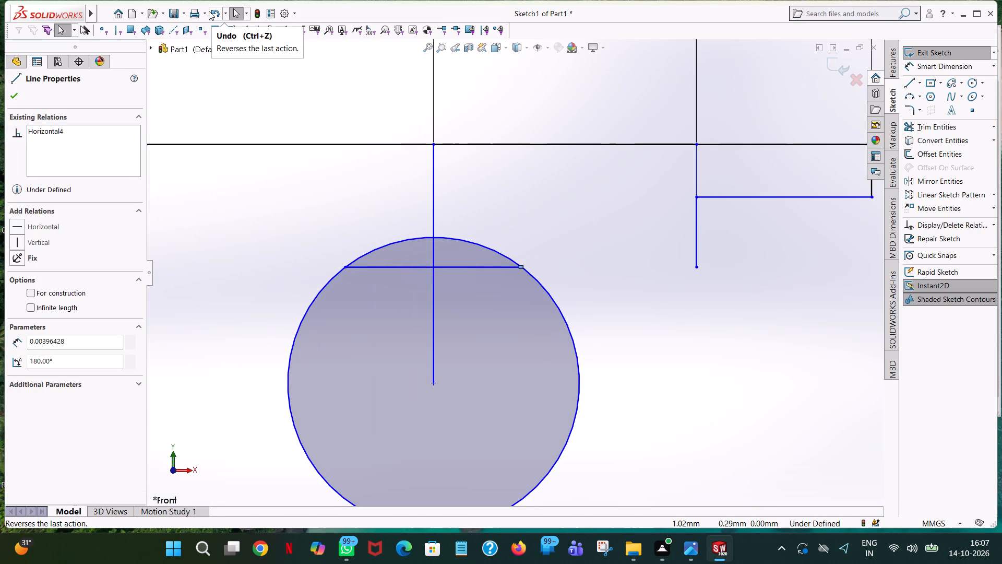
left_click(209, 11)
left_click(209, 11)
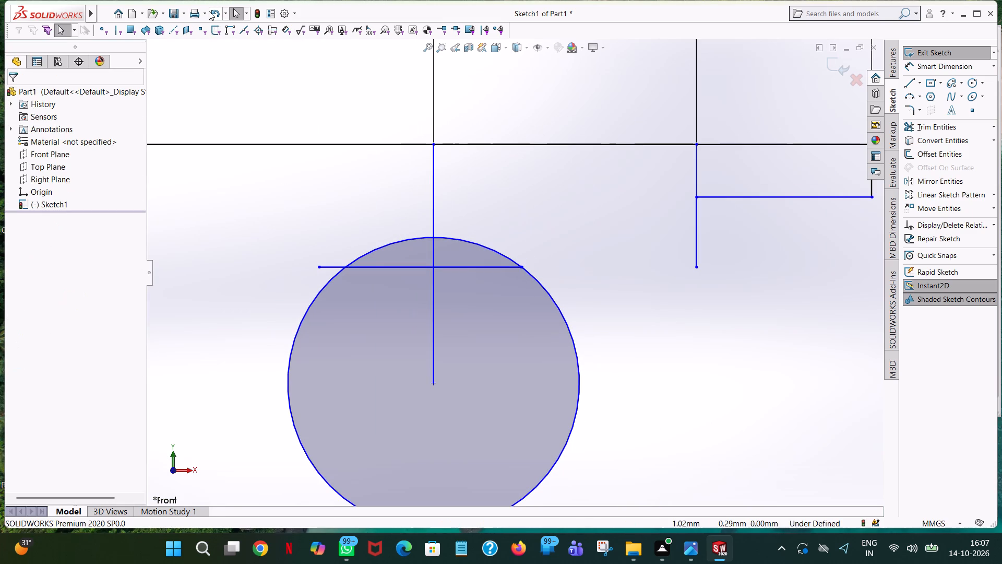
left_click(209, 11)
left_click(209, 11)
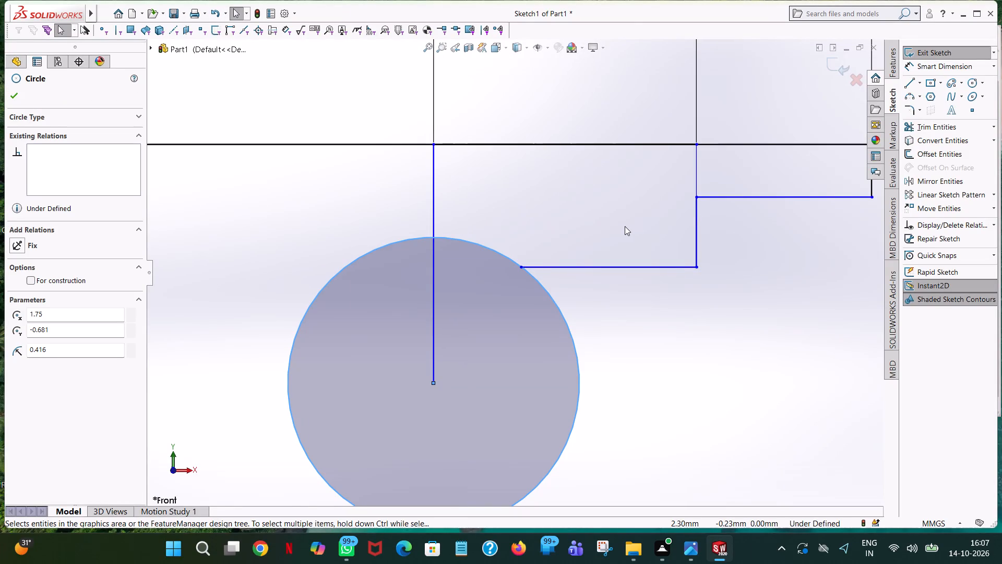
Extend the lower step line horizontally across the circle to its opposite side.
left_click(995, 125)
left_click(982, 140)
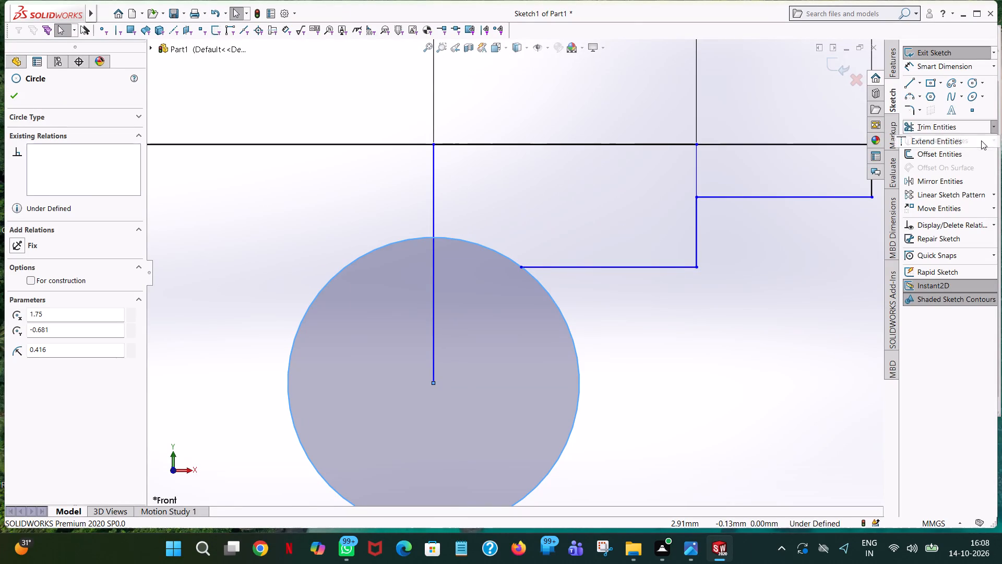
left_click(531, 268)
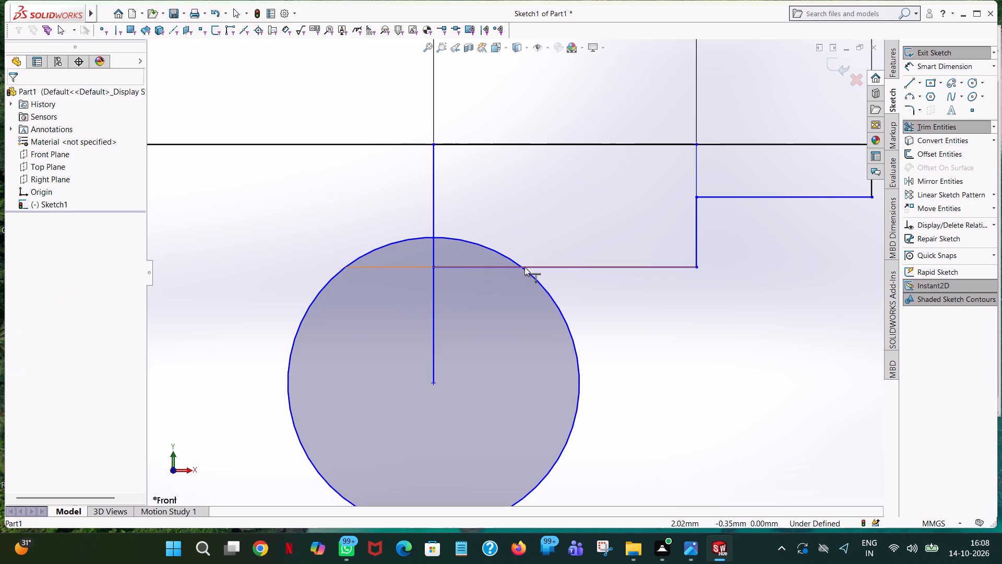
left_click(497, 267)
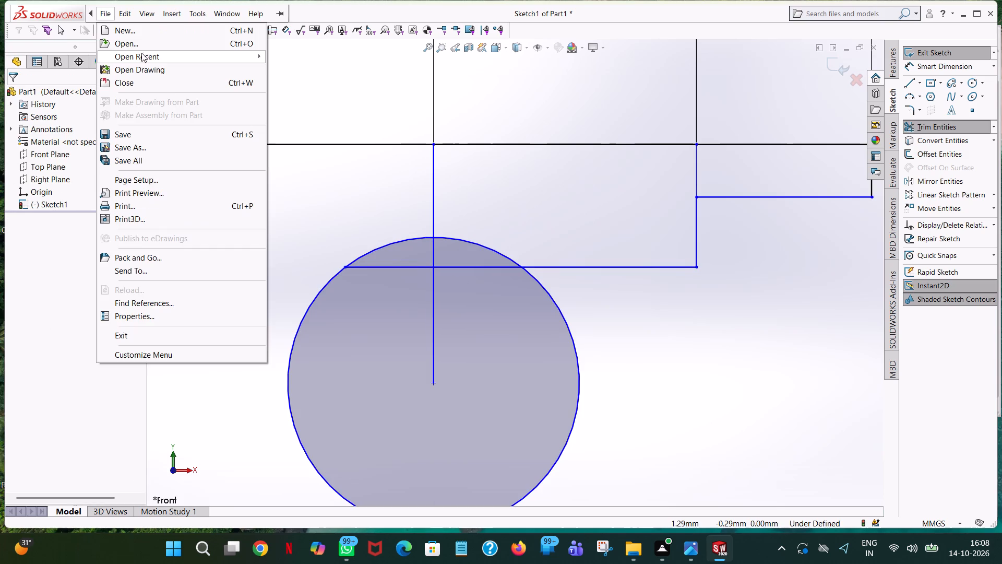
left_click(304, 74)
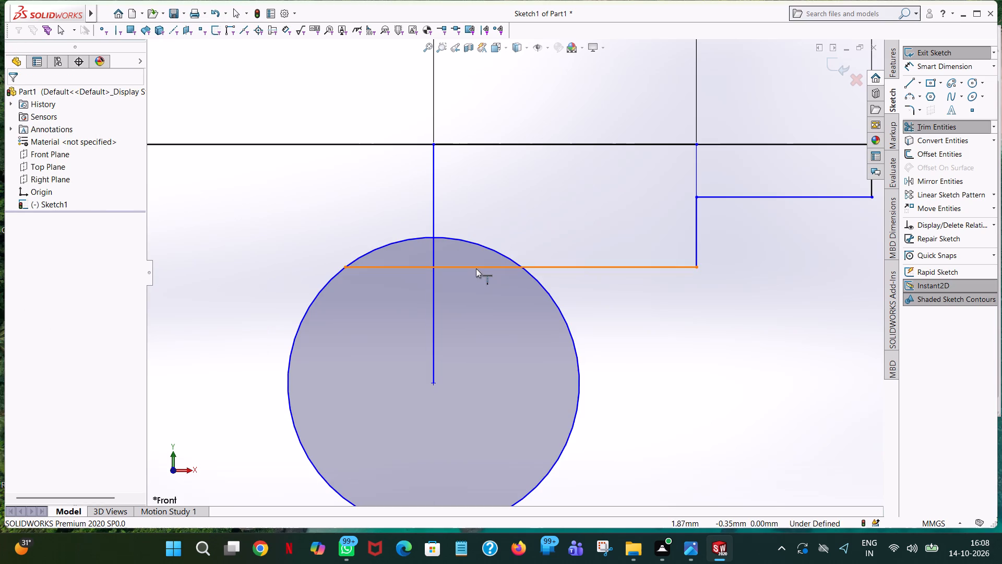
left_click(477, 267)
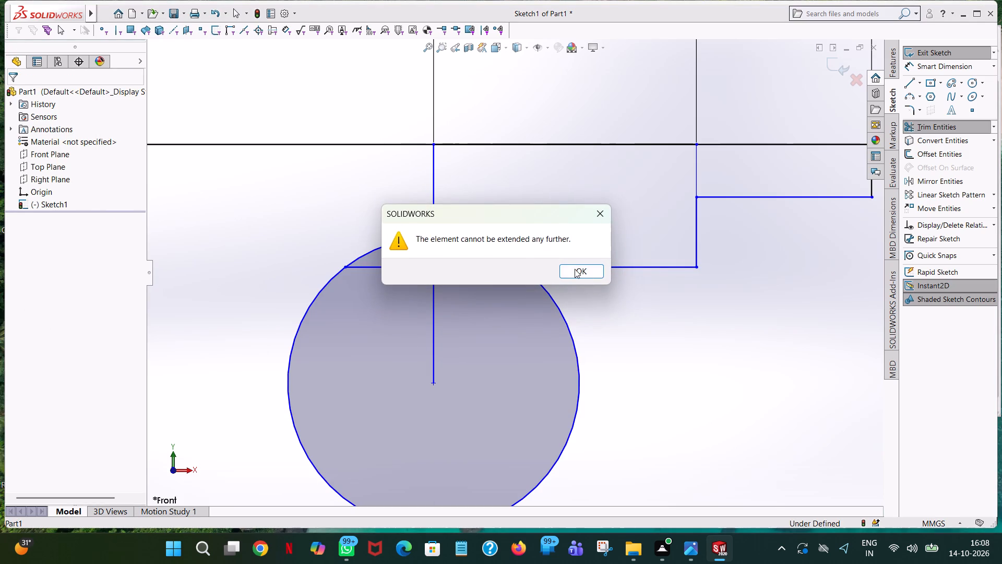
left_click(575, 269)
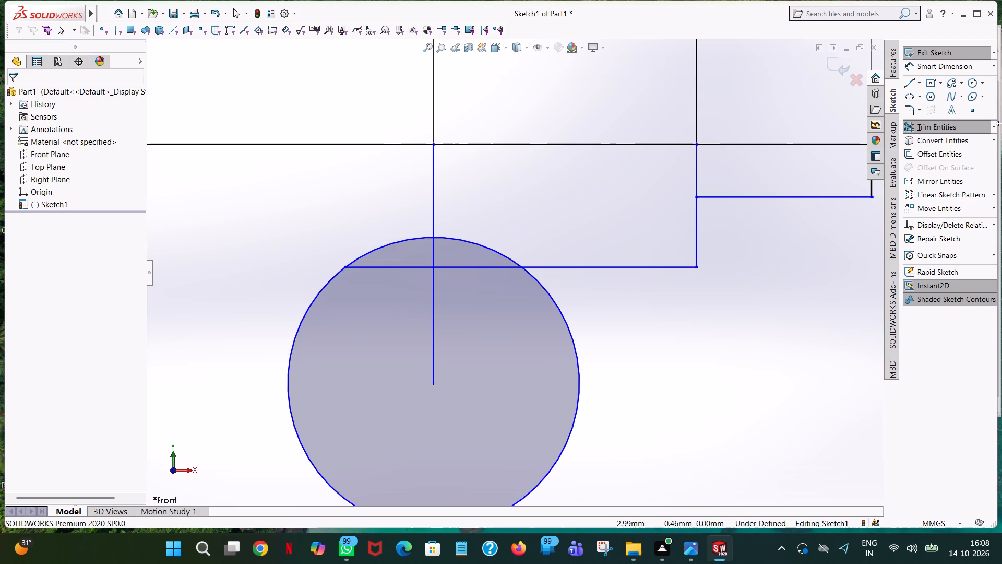
Trim away the part of the extended step line between the circle and the inner step's vertical line.
left_click(996, 128)
left_click(955, 125)
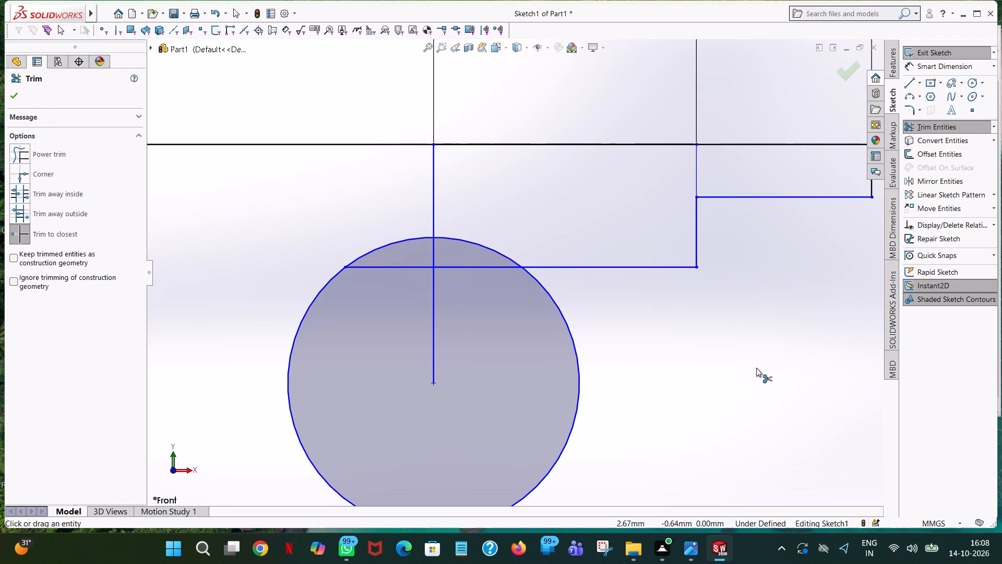
left_click(756, 368)
left_click(929, 128)
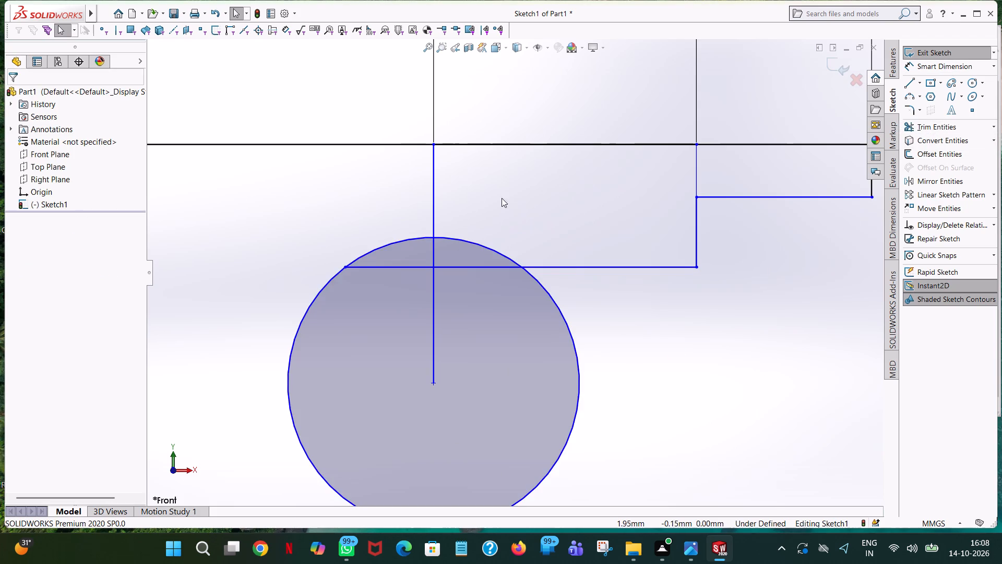
left_click(484, 266)
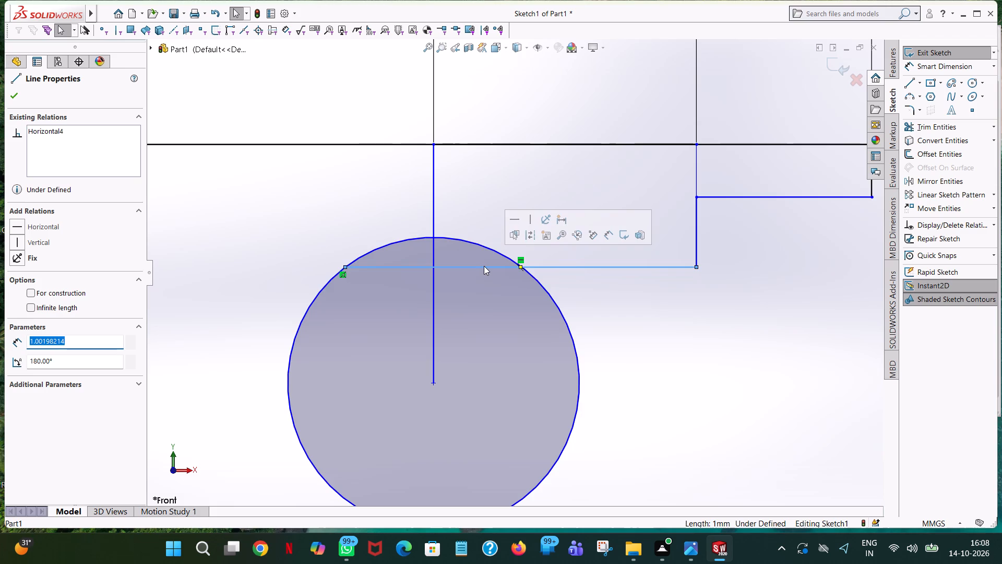
left_click(638, 332)
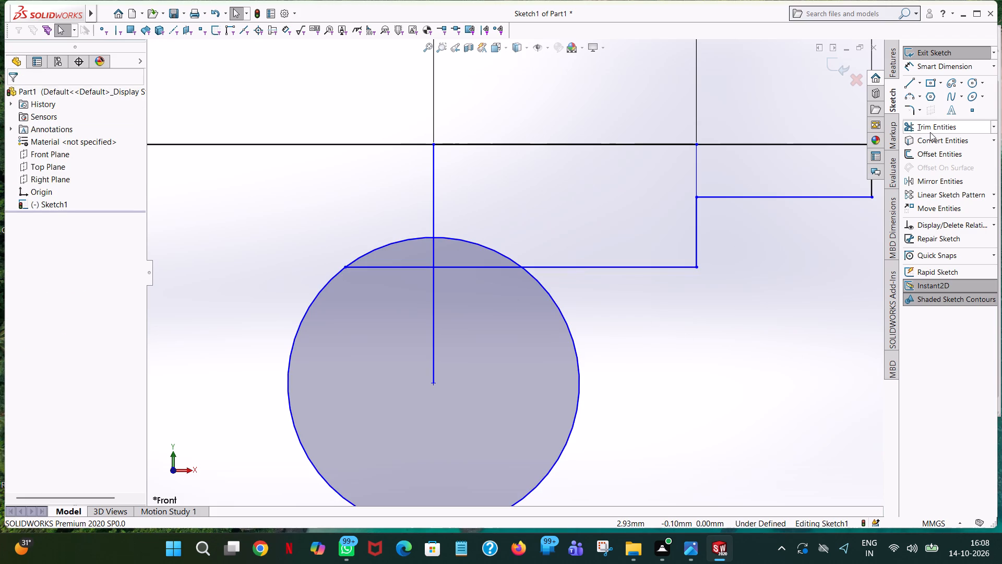
left_click(930, 132)
left_click(642, 266)
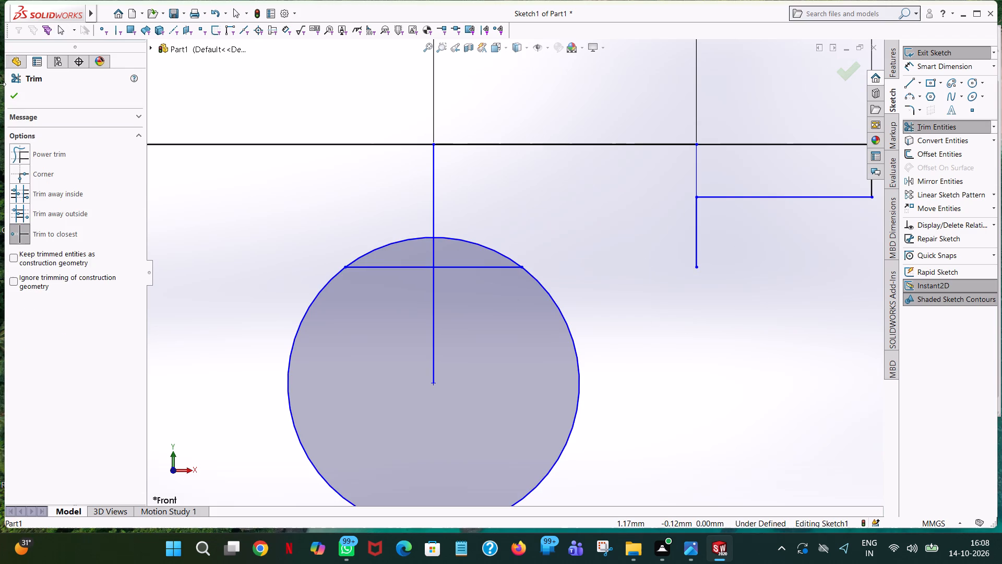
left_click(8, 94)
Set the length of the horizontal chord line inside the circle to 0.500 mm.
left_click(471, 267)
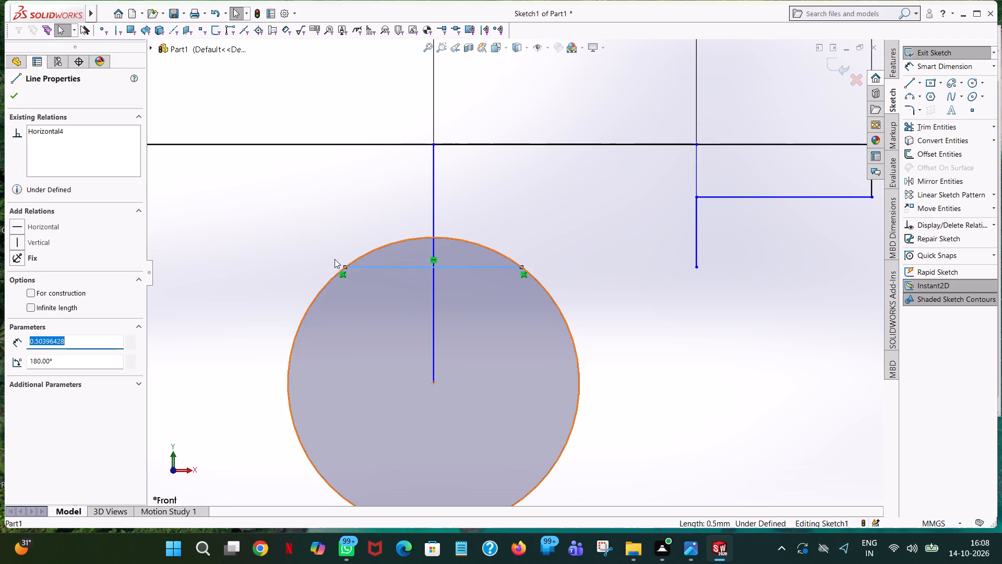
left_click(249, 214)
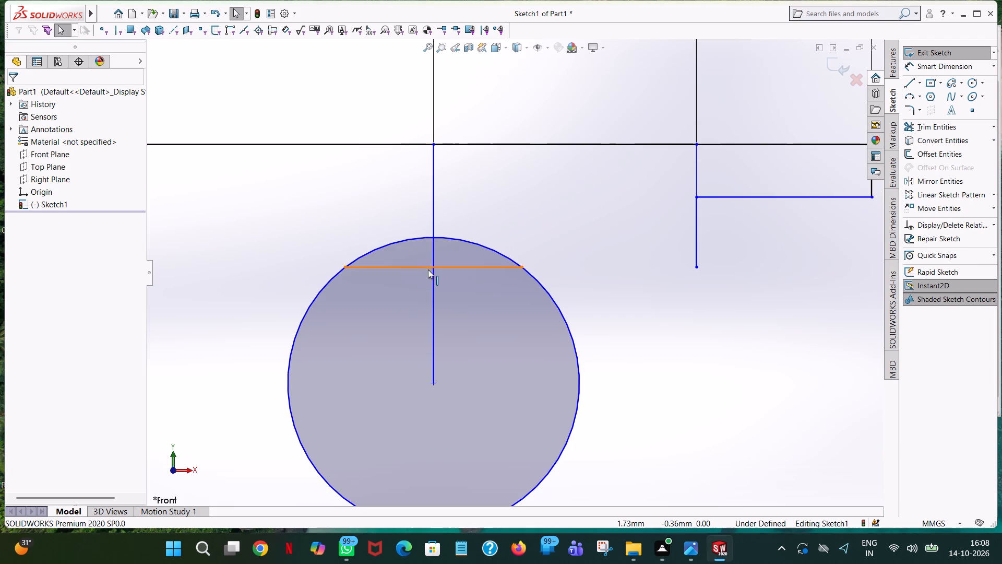
left_click(411, 265)
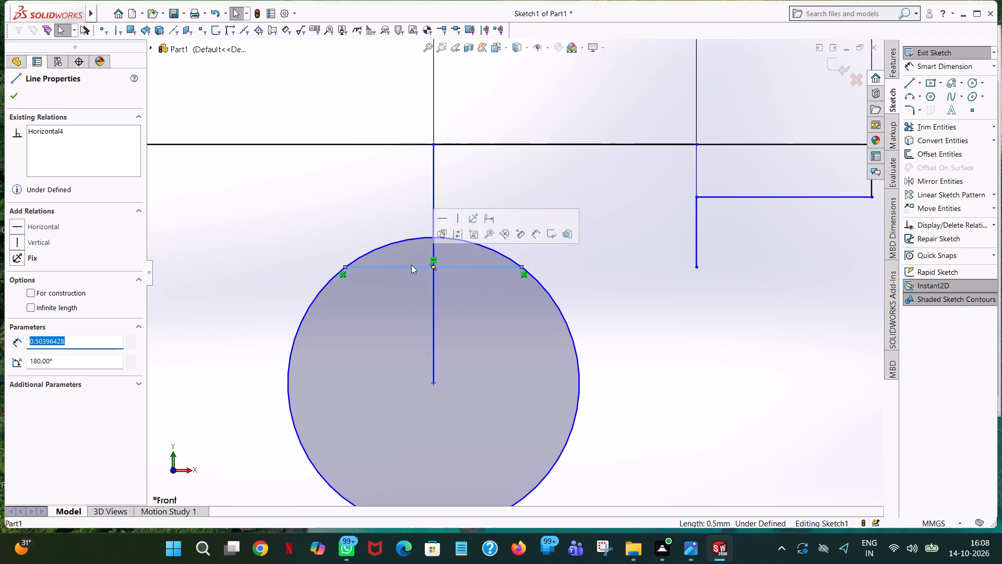
key("5")
key("BackSpace")
type("0.500")
key("Return")
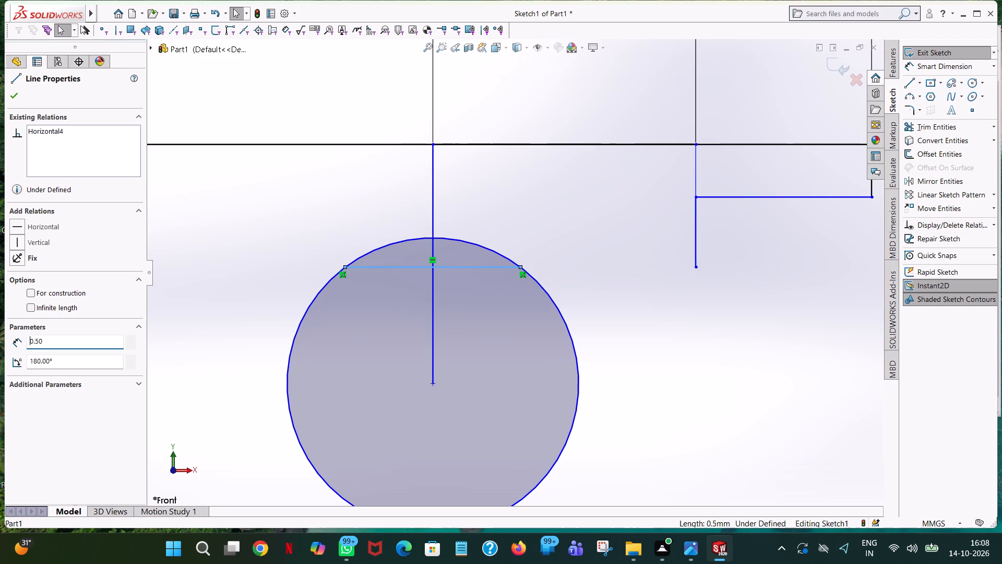
left_click(625, 260)
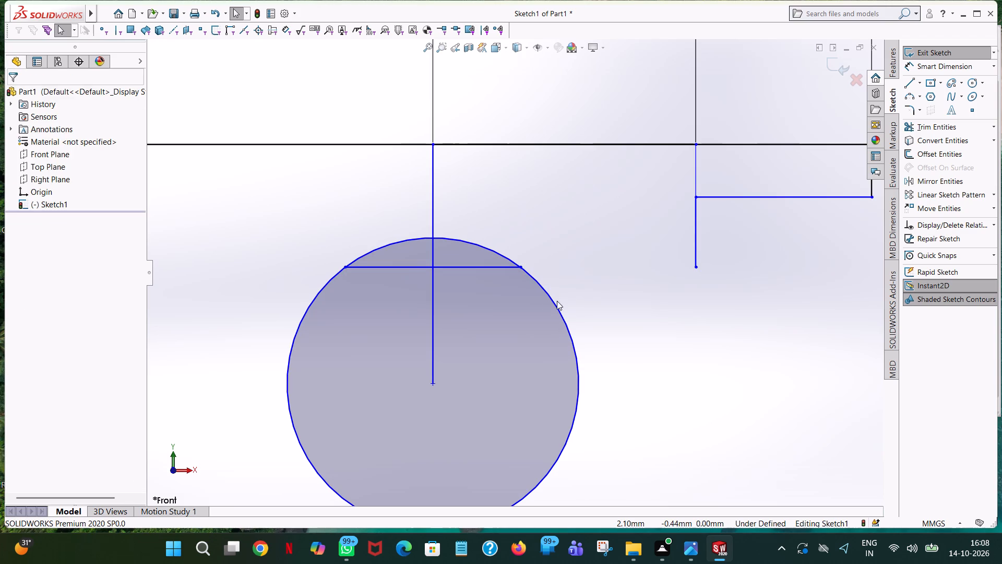
Set the circle's radius to 0.415 mm.
left_click(553, 305)
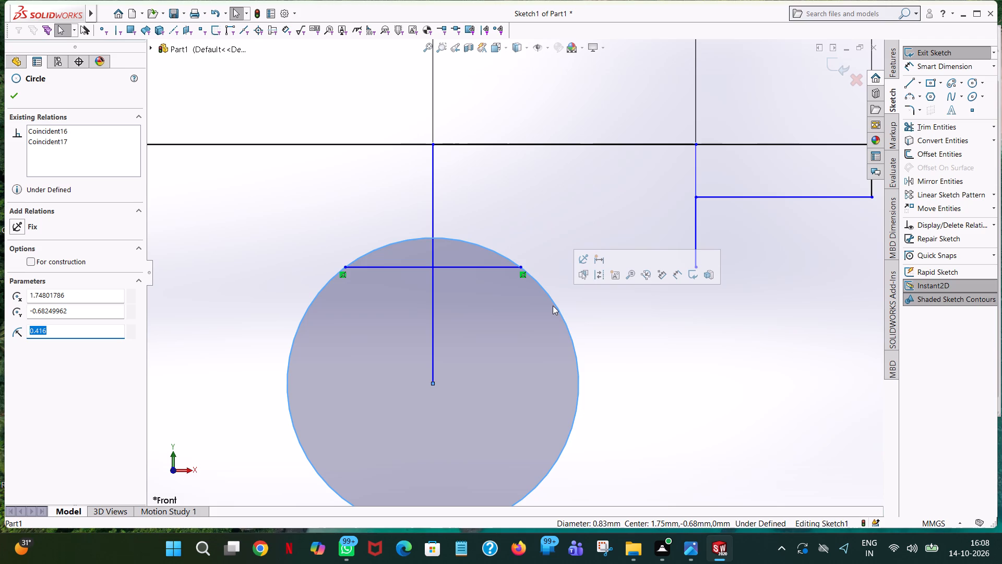
type("0.4")
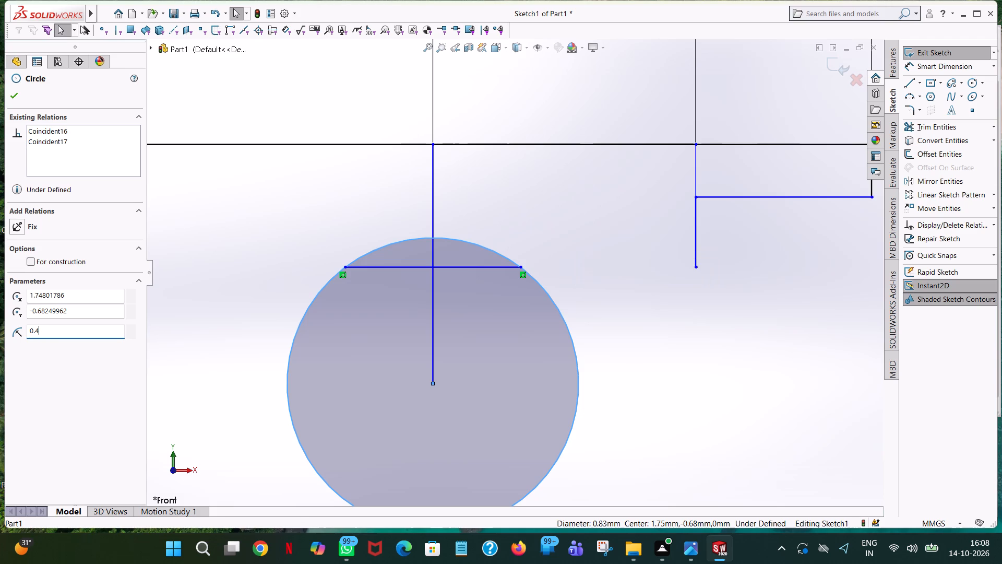
type("15")
key("Return")
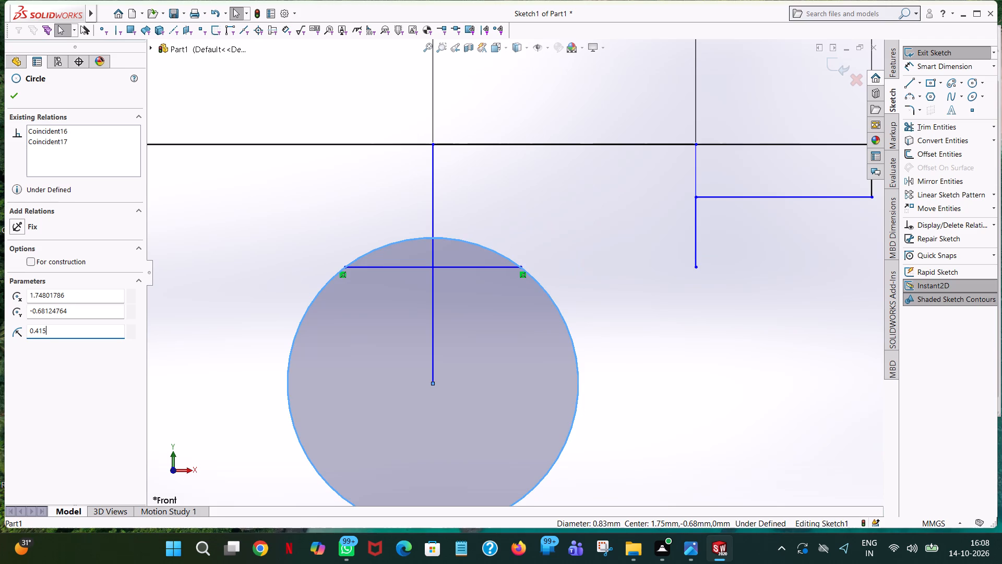
left_click(731, 329)
Examine the chord's length, where its end meets the circle, and the circle's radius.
left_click(491, 268)
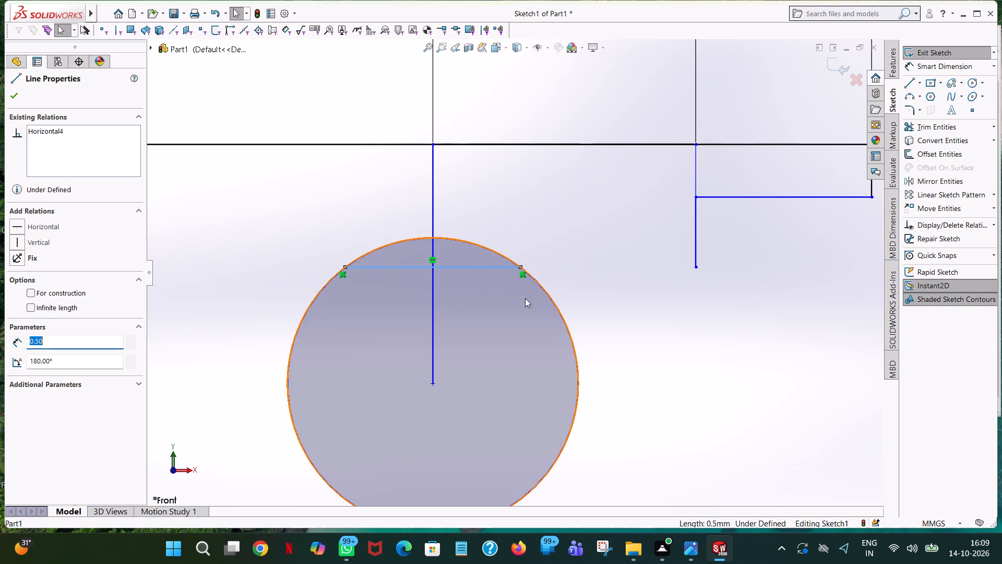
scroll(525, 298, "down", 4)
scroll(491, 239, "down", 5)
scroll(545, 232, "down", 2)
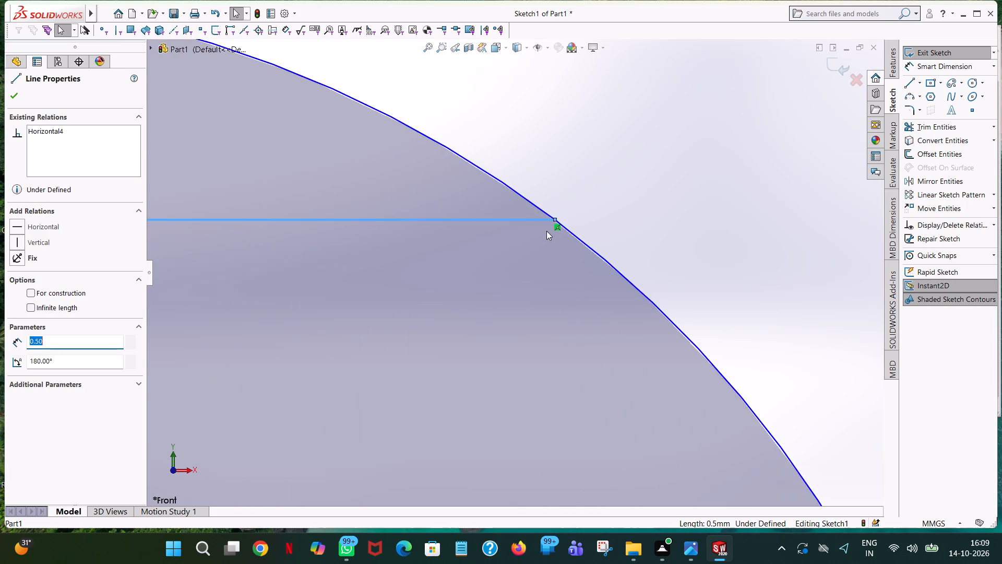
scroll(546, 231, "up", 11)
left_click(214, 252)
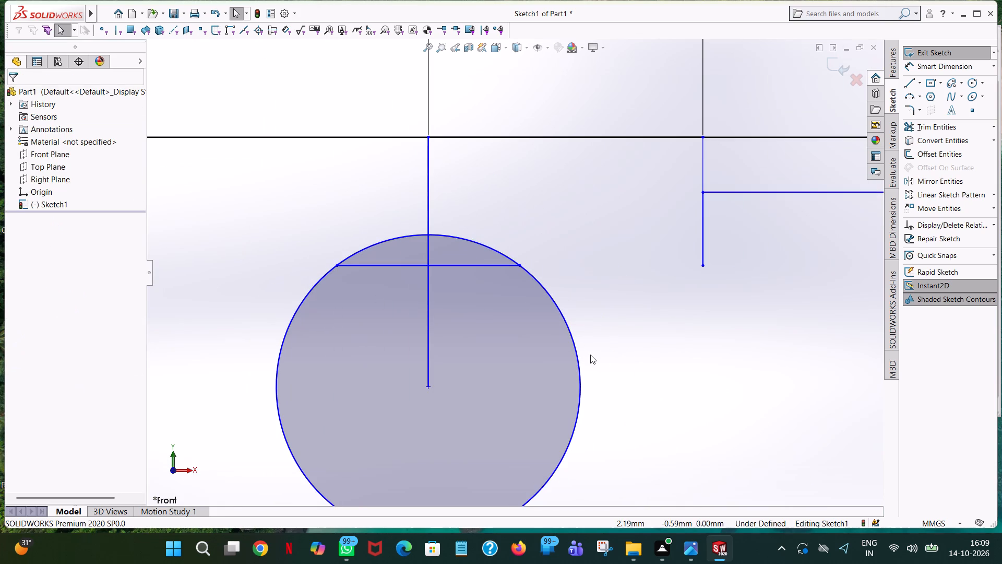
left_click(577, 362)
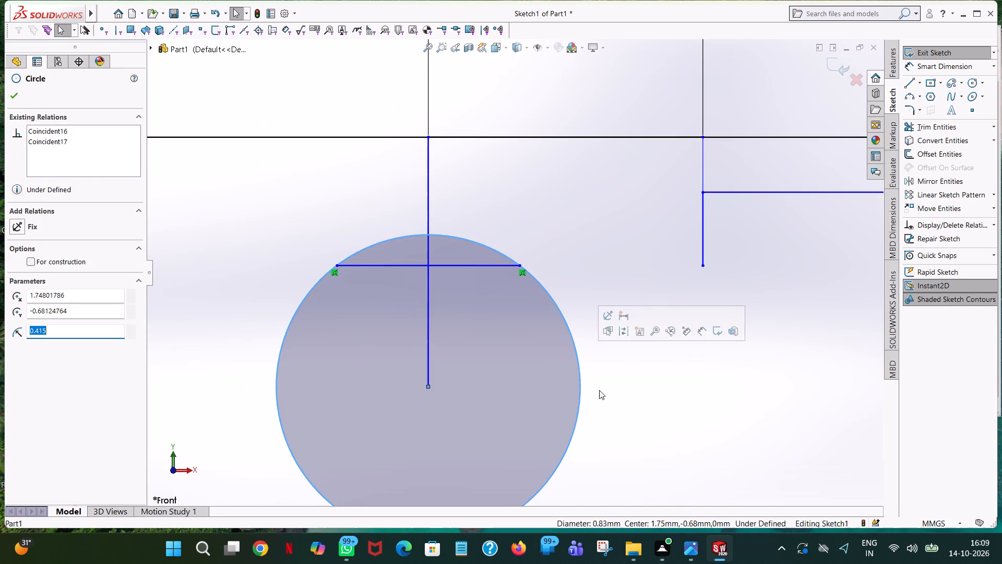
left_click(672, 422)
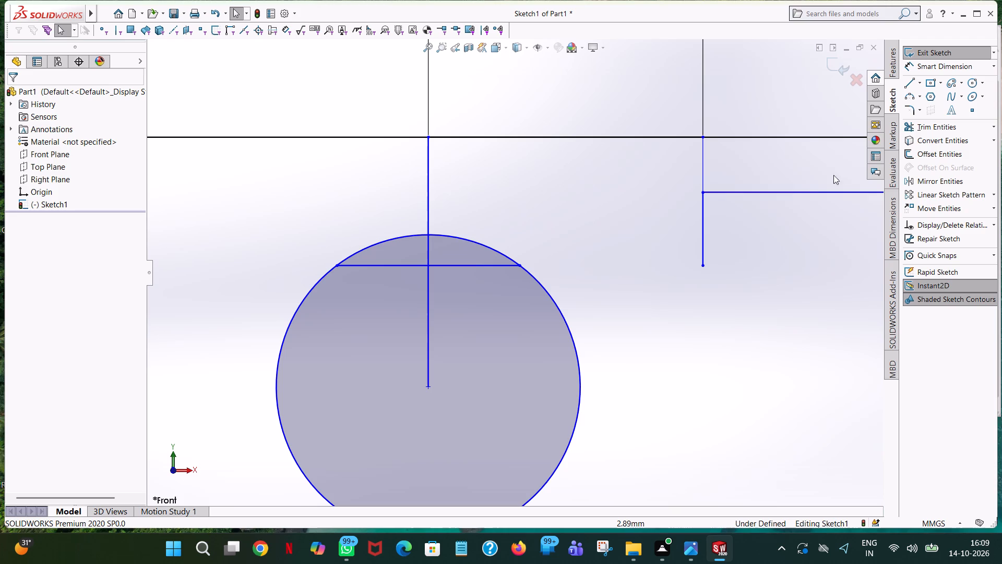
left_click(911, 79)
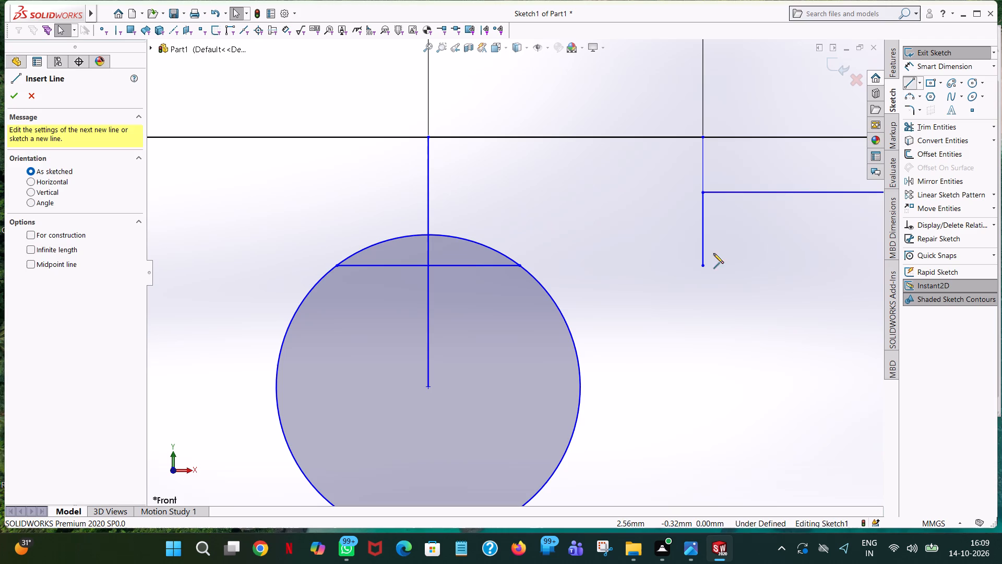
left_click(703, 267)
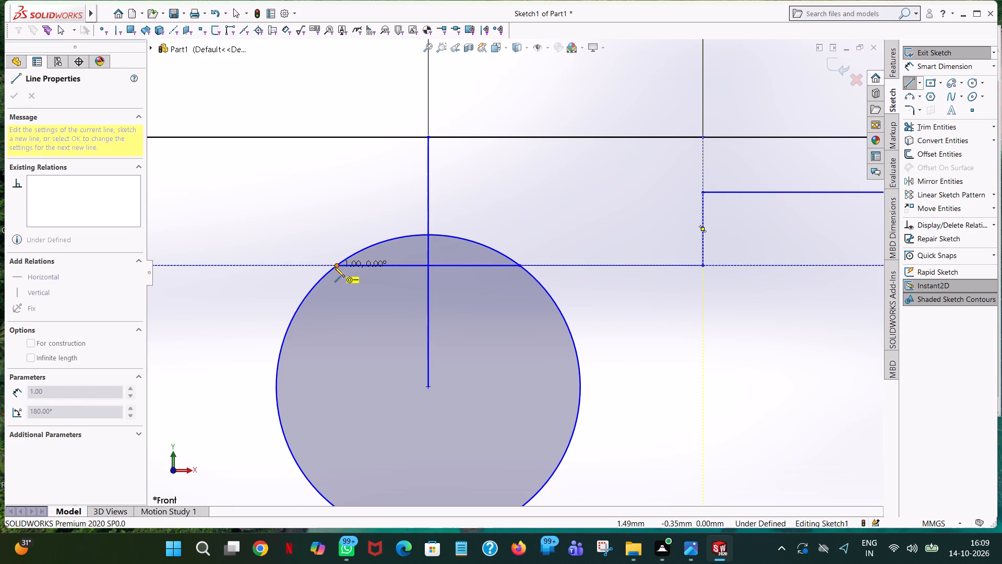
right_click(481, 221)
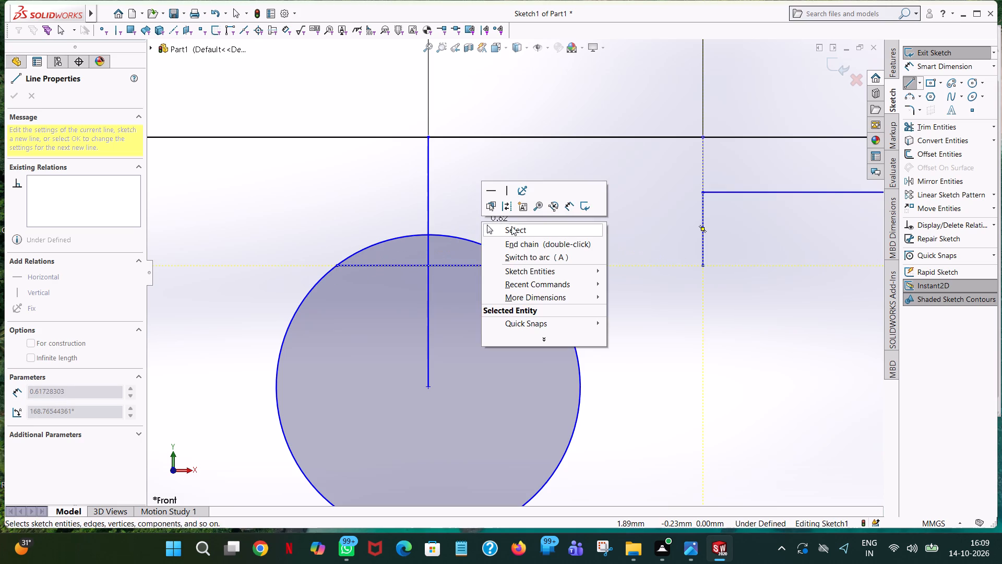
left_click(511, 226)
Trim away the circle below the chord, the chord itself and the vertical centre line, leaving only the upper arc.
left_click(947, 123)
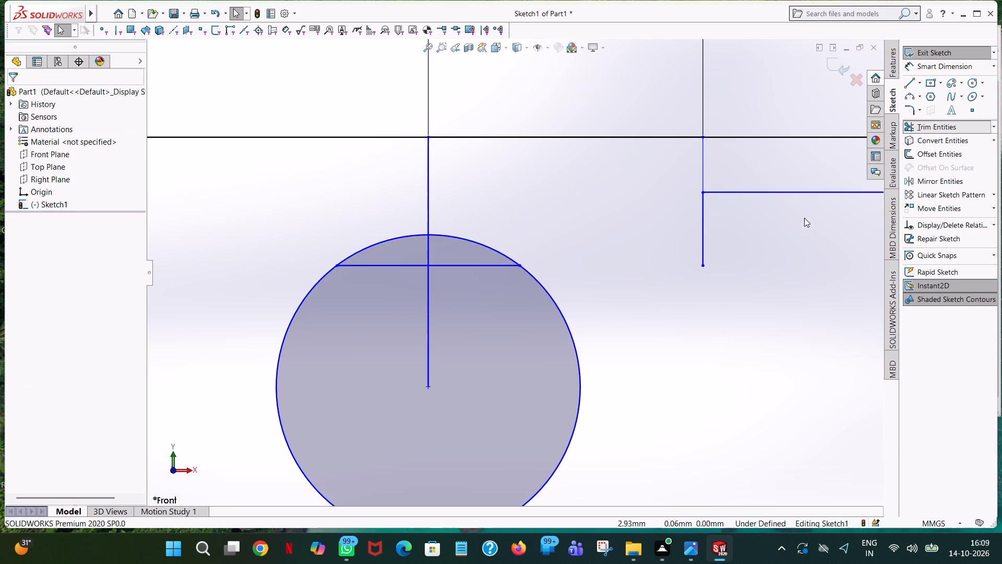
left_click(571, 445)
left_click(426, 339)
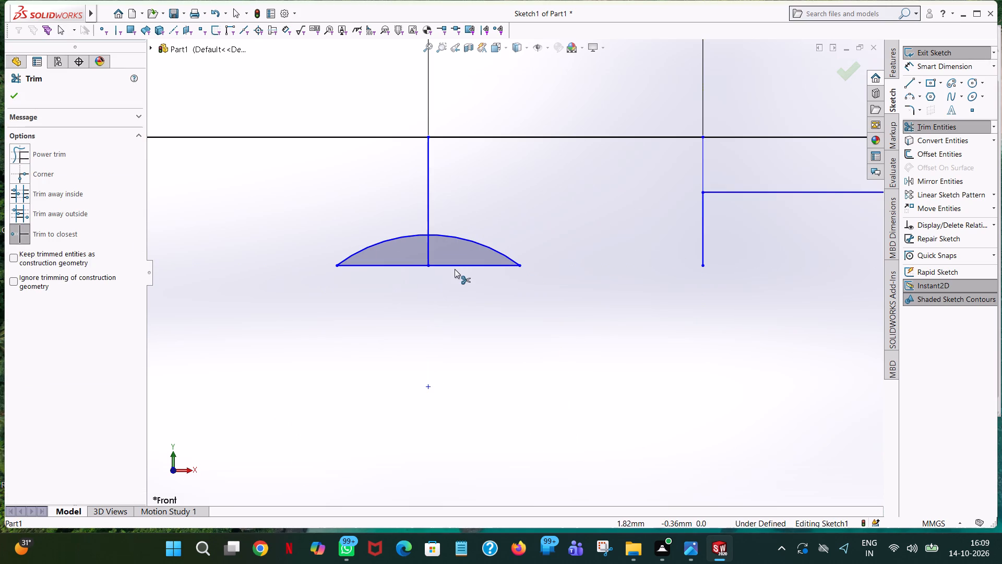
left_click(455, 265)
left_click(417, 265)
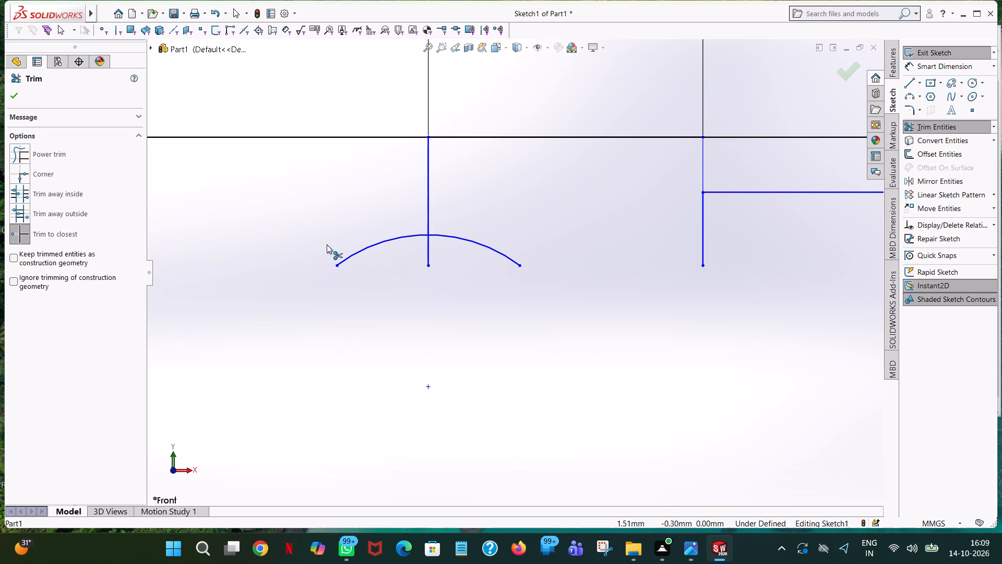
left_click(425, 165)
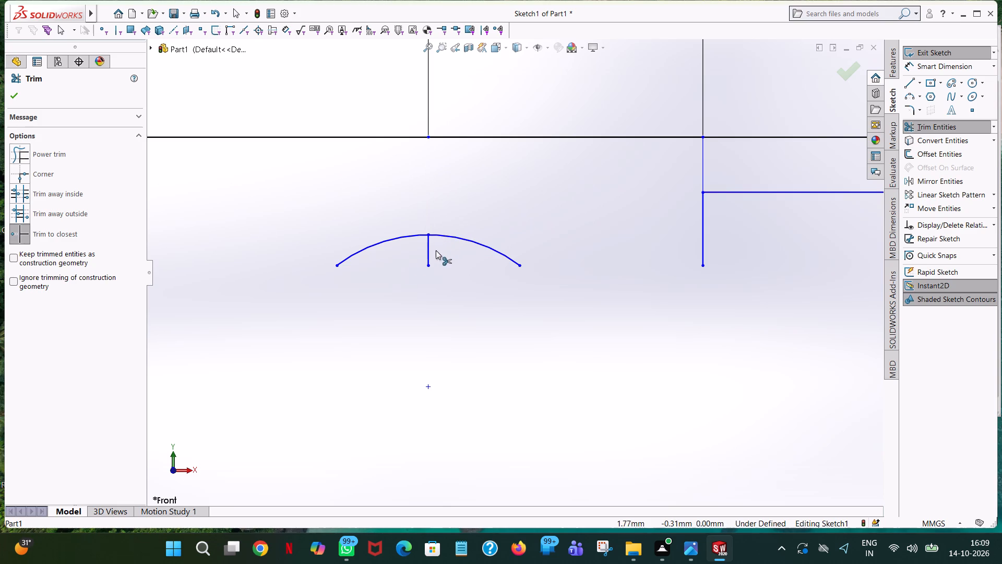
left_click(425, 251)
left_click(425, 252)
left_click_drag(11, 88, 28, 93)
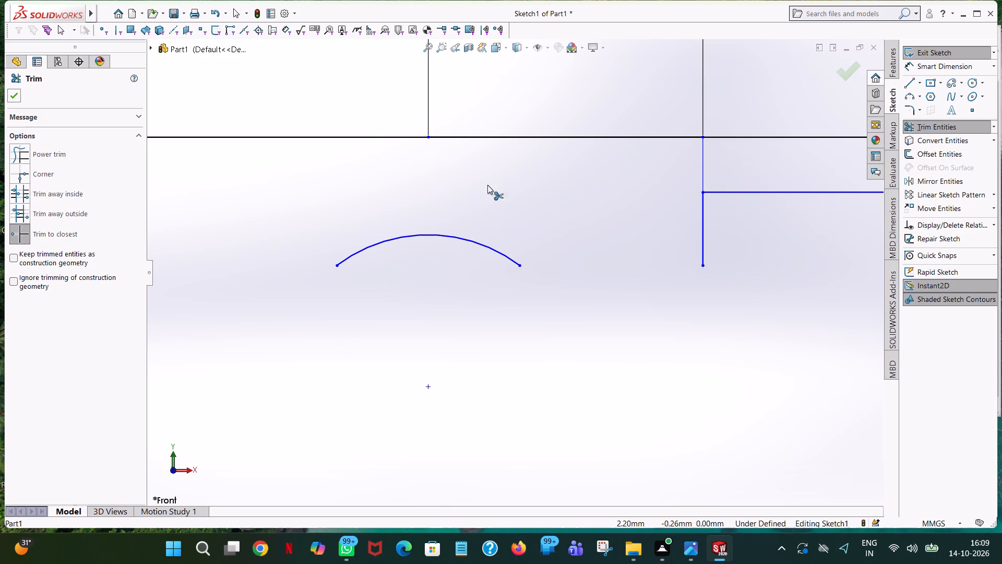
left_click(18, 96)
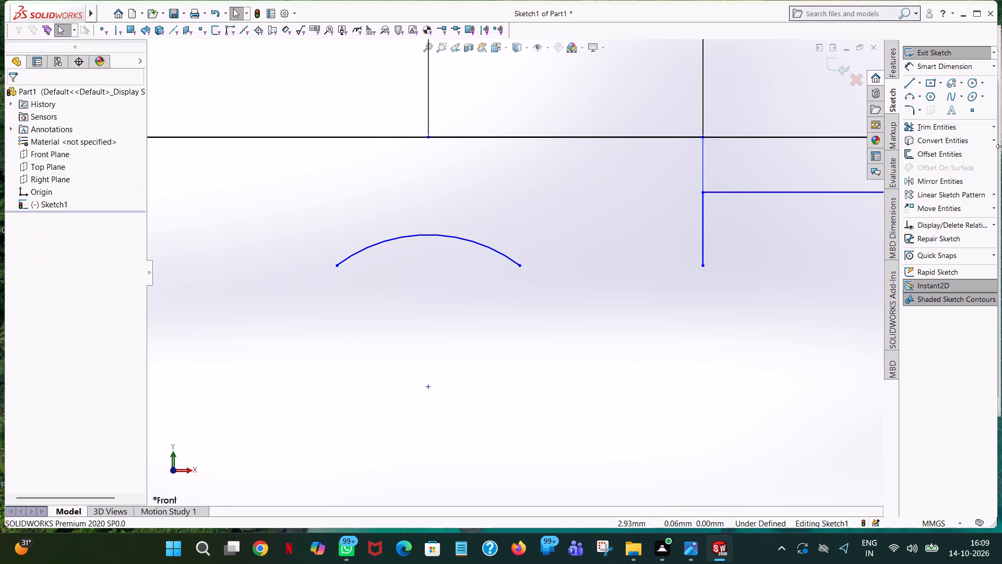
Draw a horizontal line about 0.50 mm long from the lower end of the inner step's vertical line to the arc's right end.
left_click(911, 82)
left_click(700, 266)
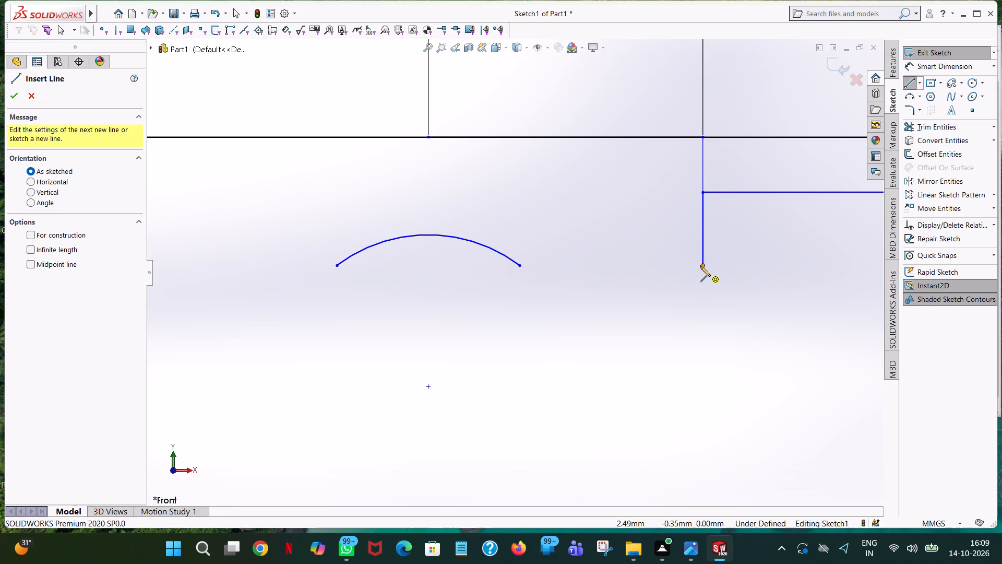
left_click(518, 263)
right_click(518, 263)
left_click(546, 272)
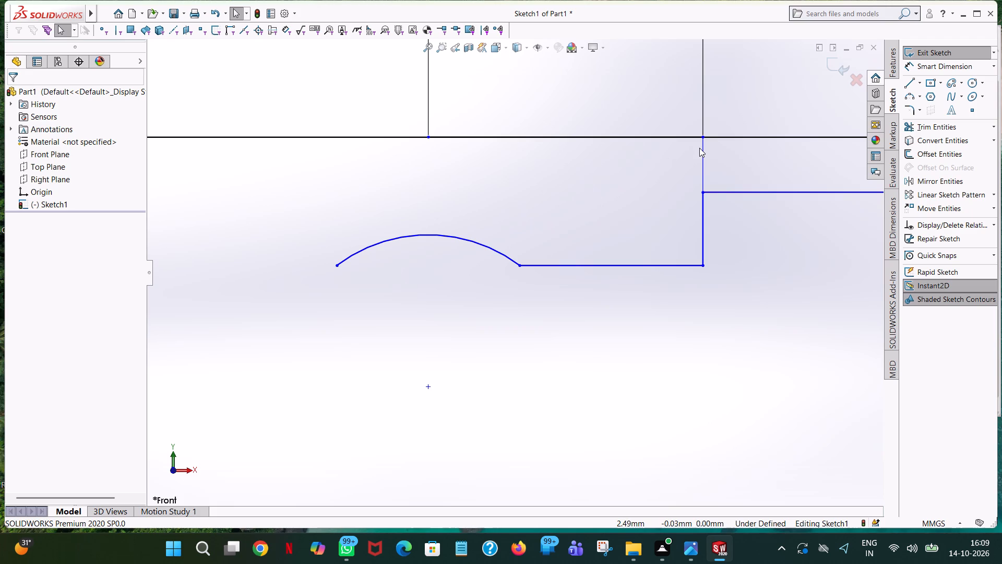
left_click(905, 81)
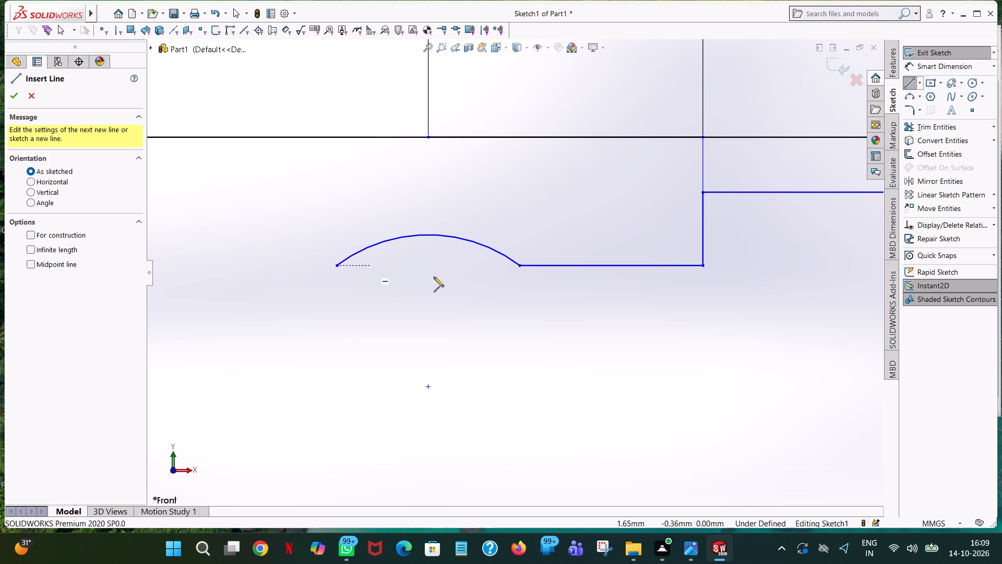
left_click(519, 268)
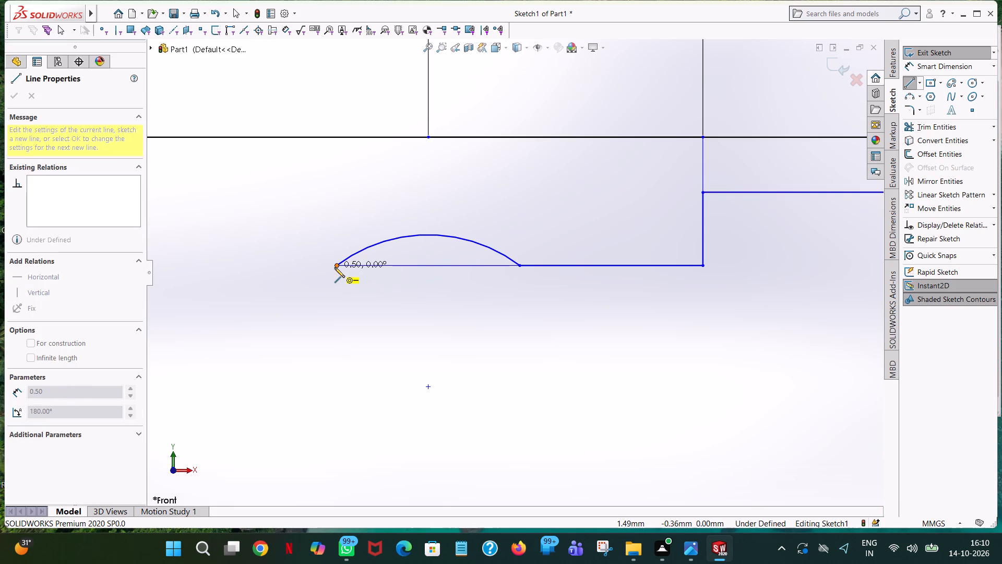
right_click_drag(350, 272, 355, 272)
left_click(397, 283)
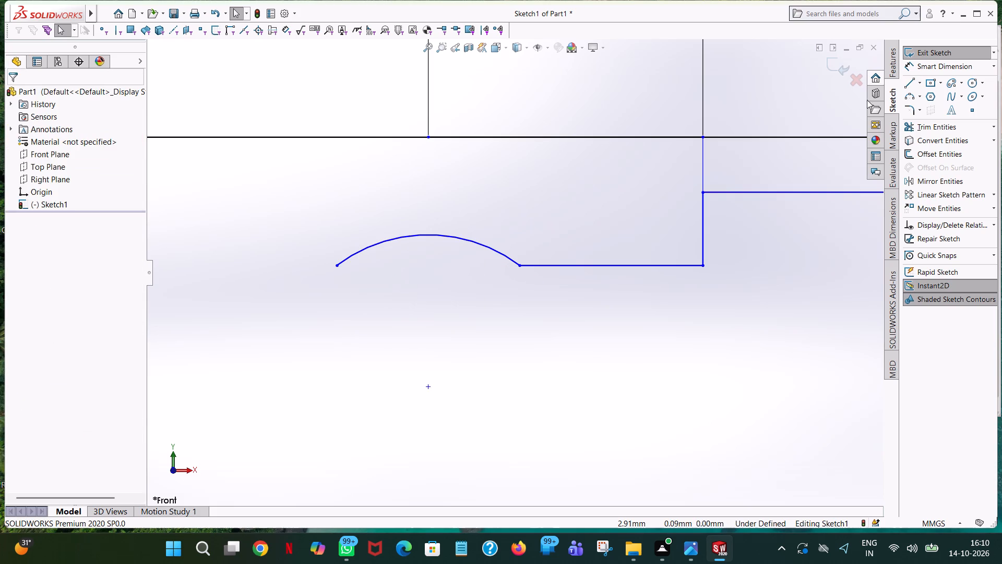
Draw a horizontal line leftward from the arc's left end with a length of 0.500 mm.
left_click(910, 85)
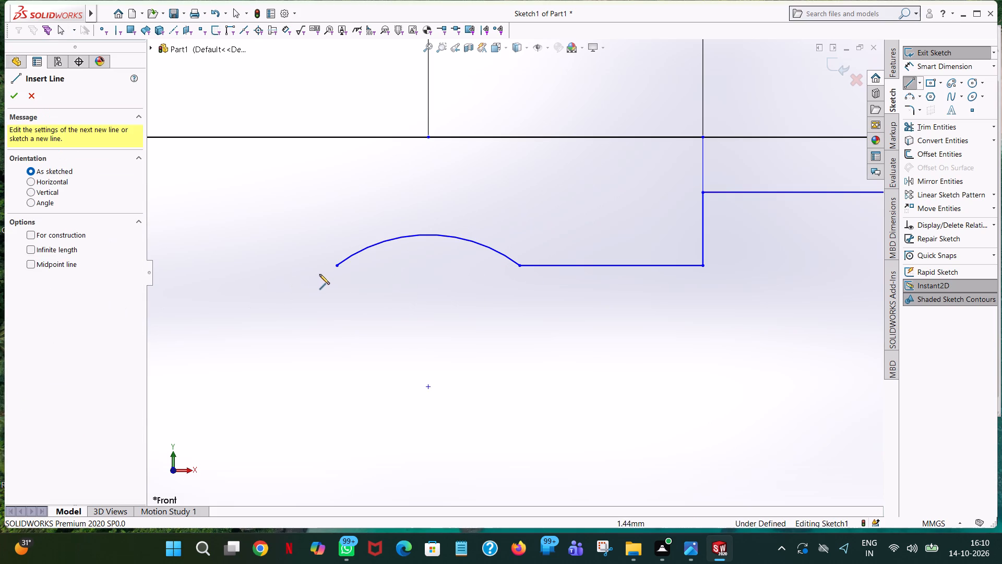
left_click(337, 267)
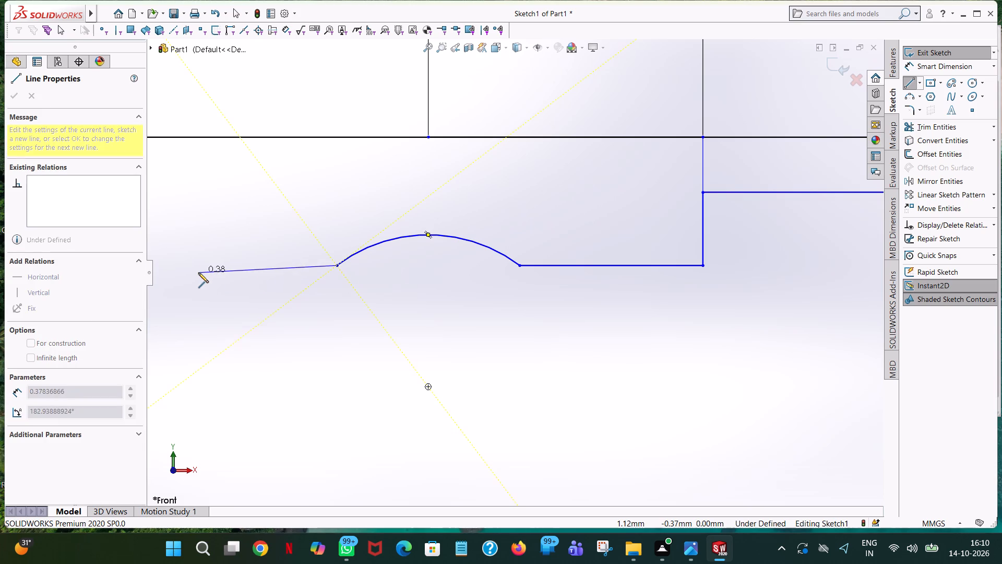
scroll(185, 261, "up", 4)
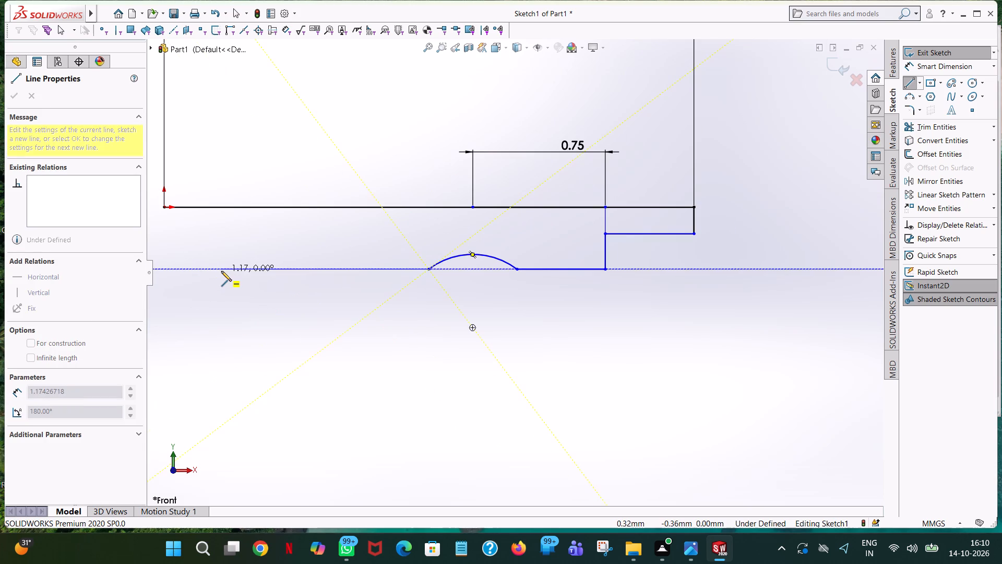
left_click(221, 271)
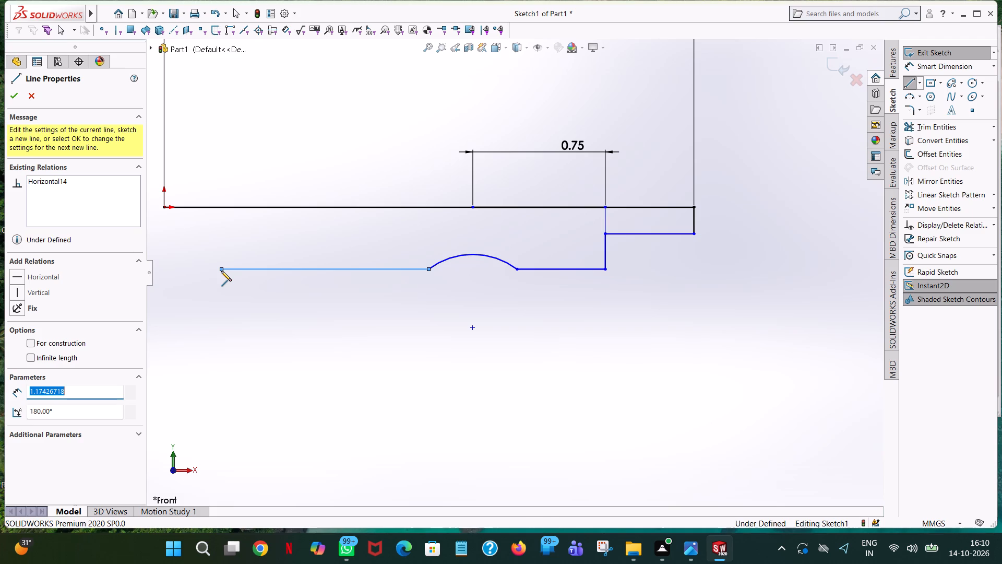
type("0.500")
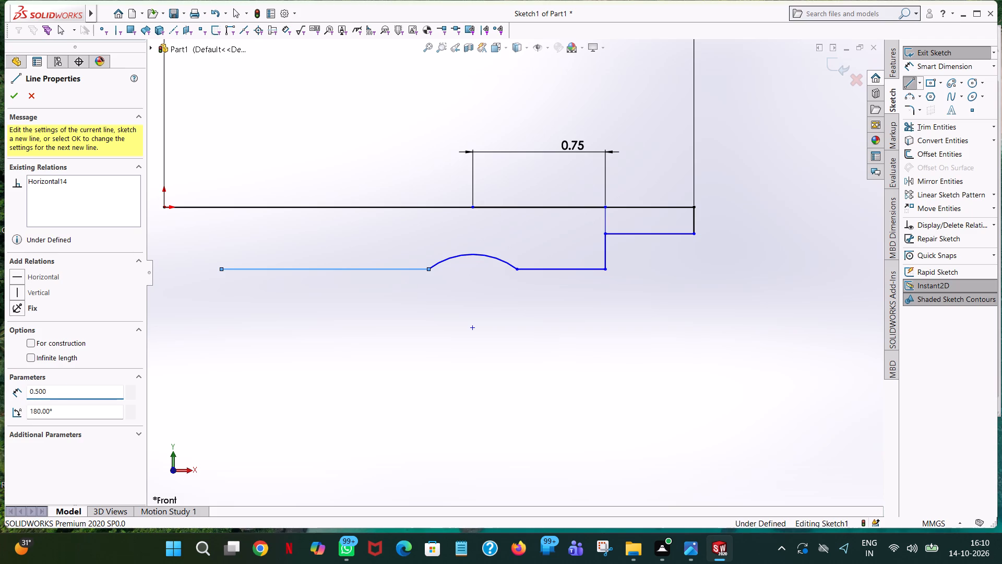
key("Return")
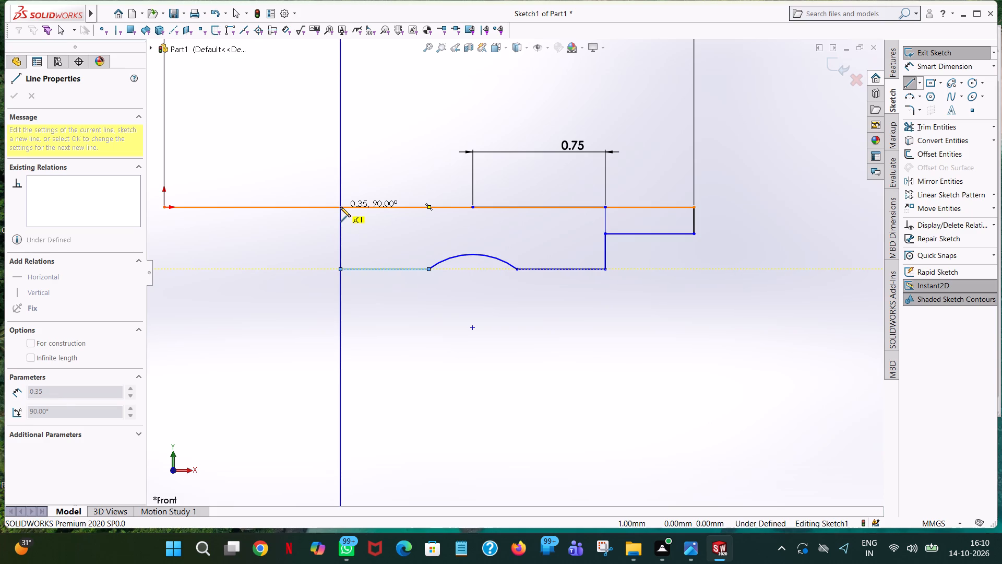
right_click(350, 300)
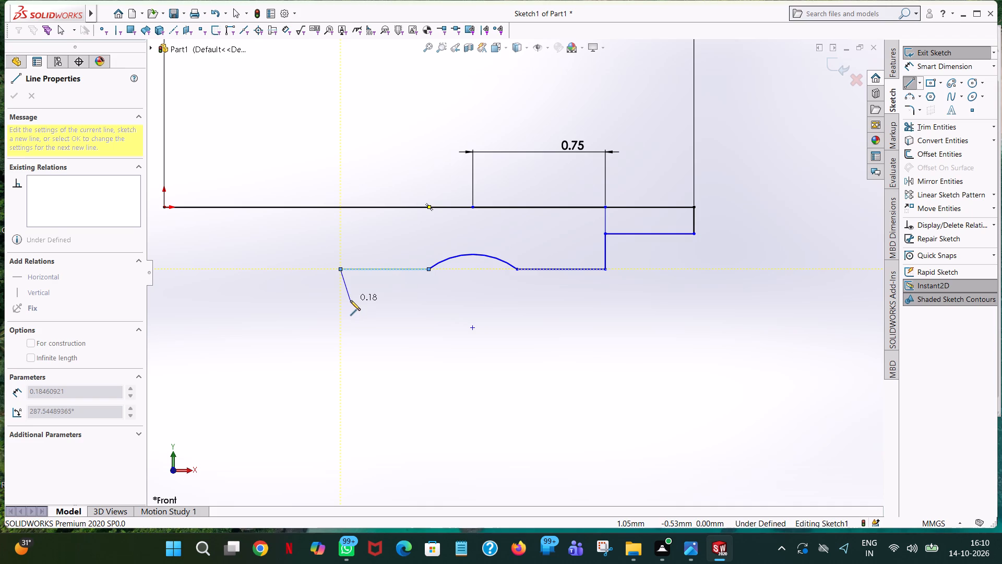
left_click(364, 304)
Draw a vertical line 1/2 mm long down from the axis line, passing through the left end of the new horizontal line.
left_click(903, 82)
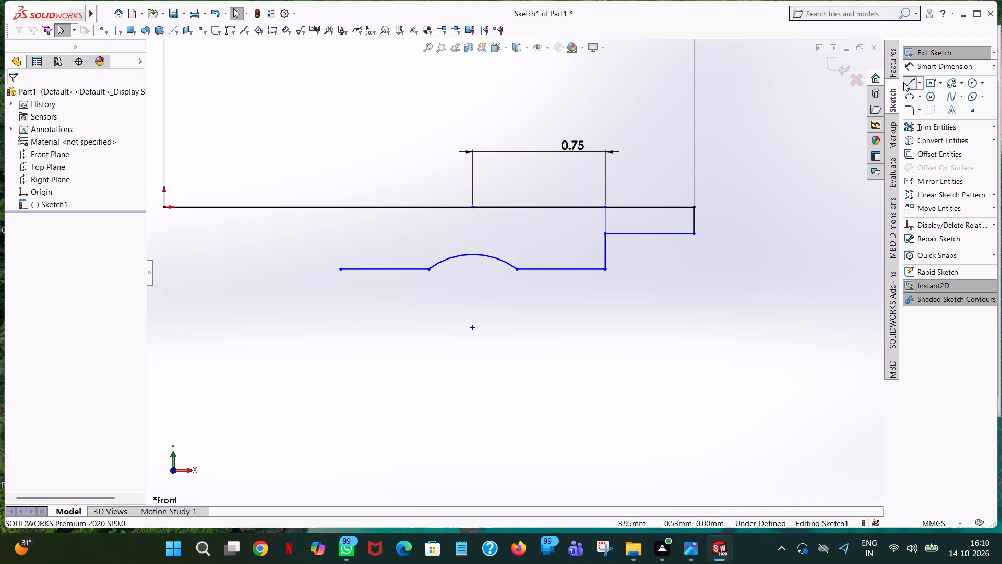
left_click(339, 207)
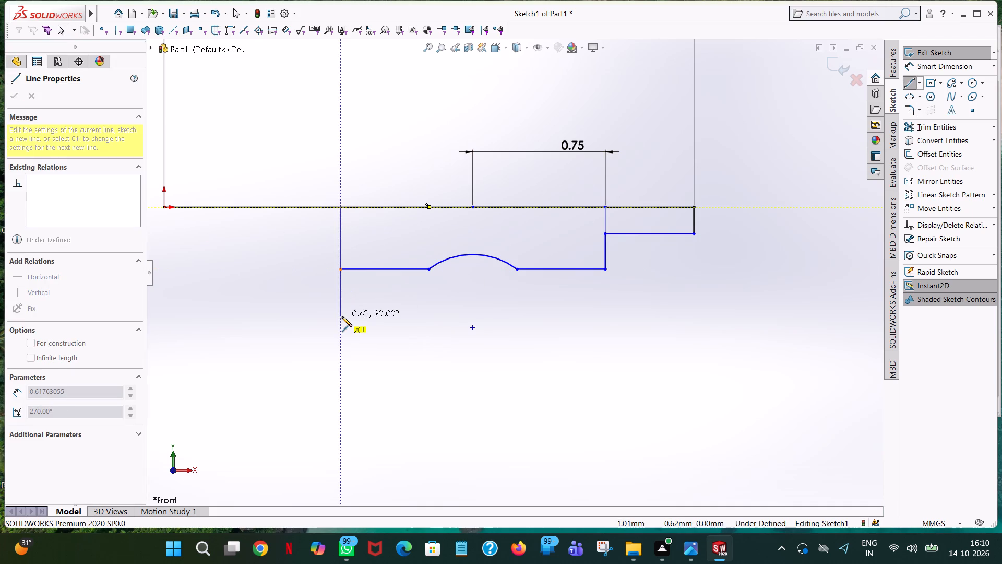
left_click(342, 316)
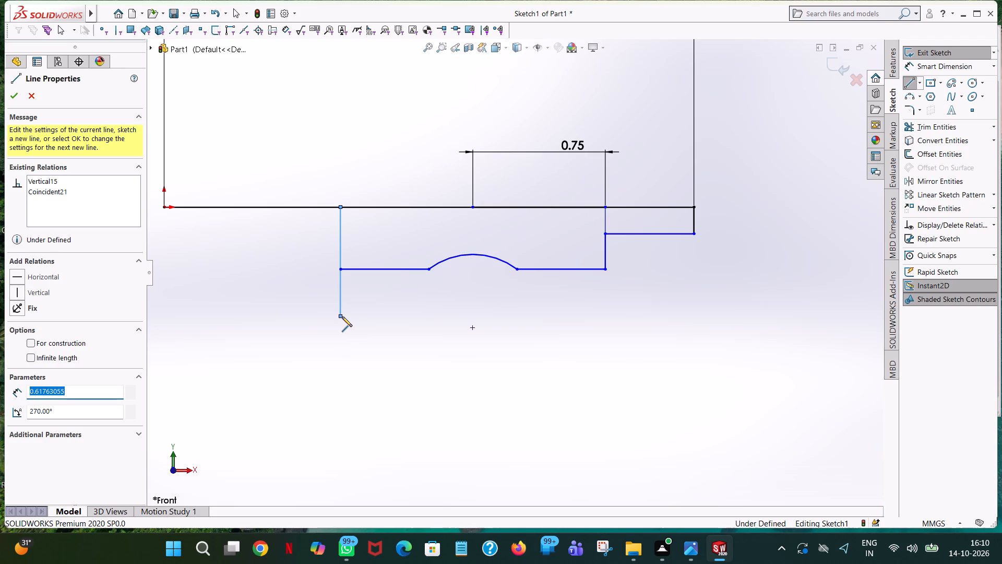
key("1")
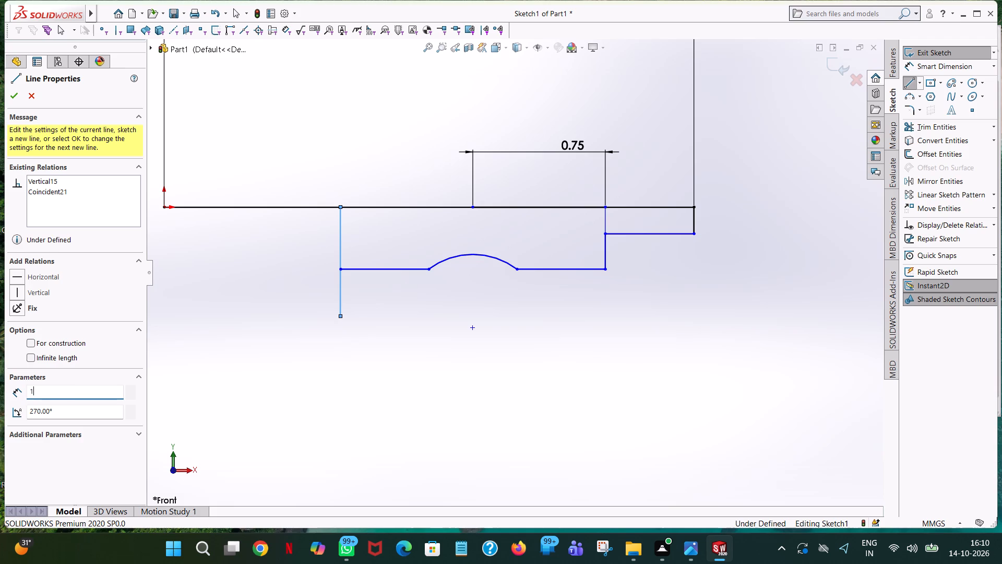
type("/2")
key("Return")
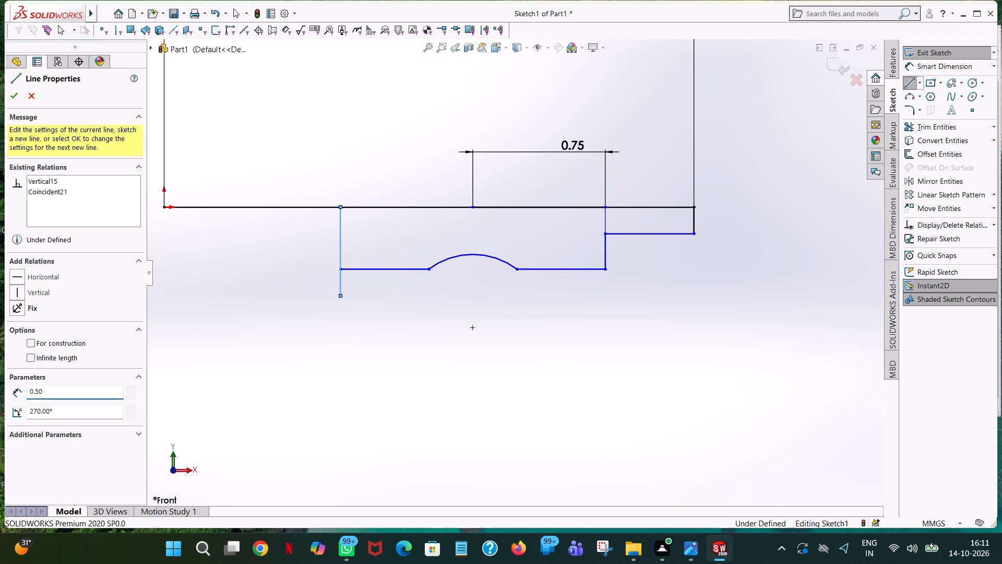
right_click(342, 316)
left_click(373, 331)
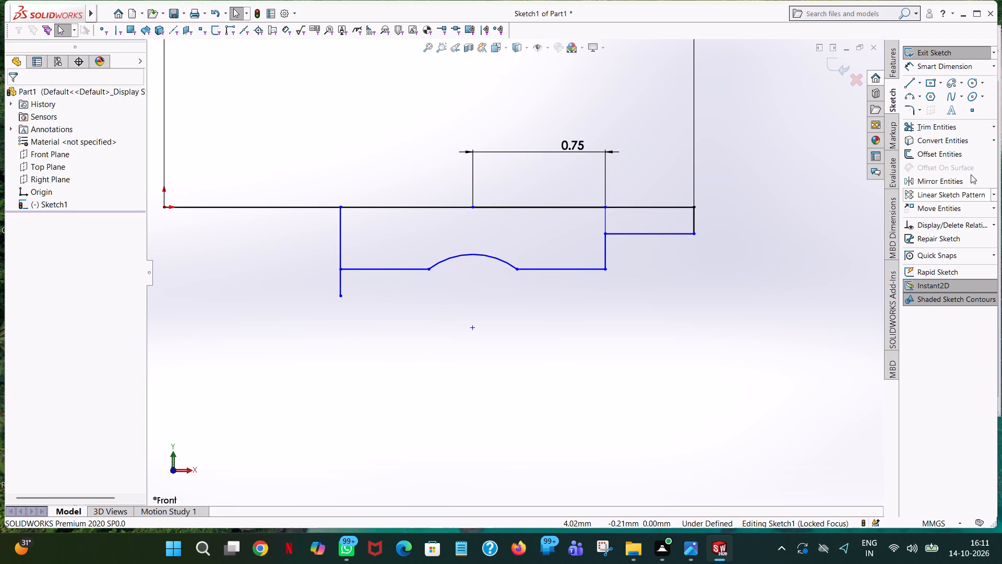
Trim away the part of the new vertical line between the axis line and the horizontal step line.
left_click(939, 129)
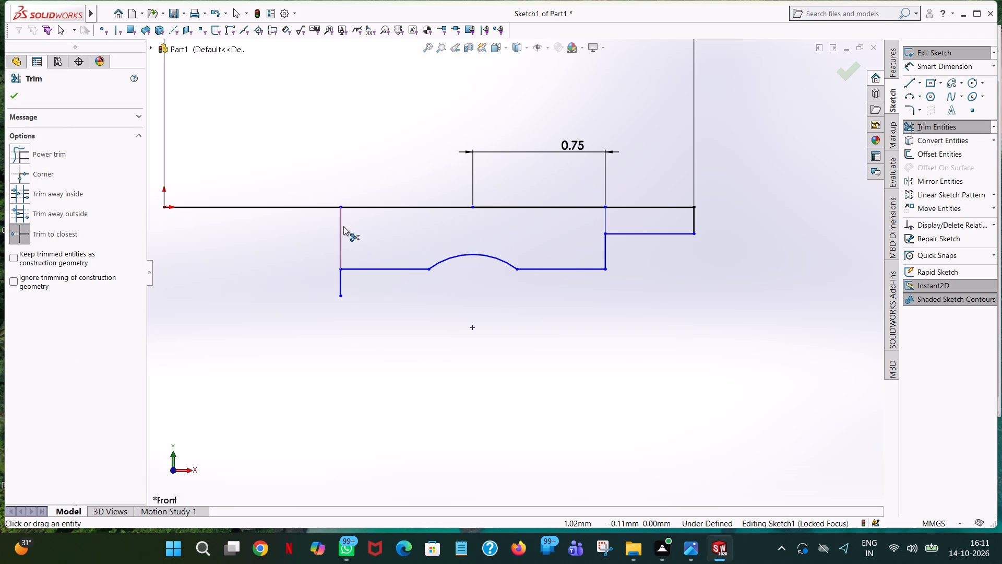
left_click(343, 226)
left_click(16, 97)
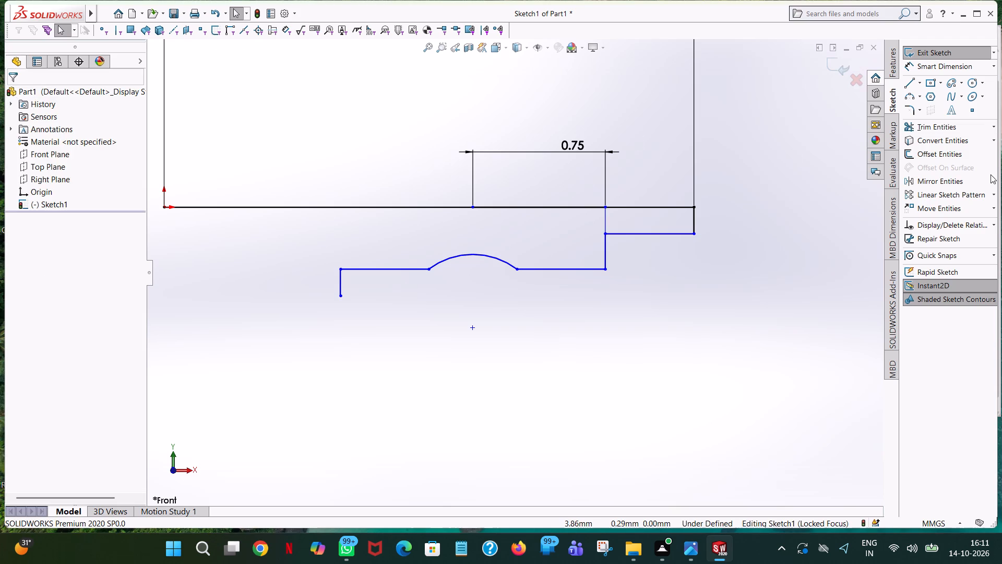
Close the profile's left end with a horizontal line about 1.00 mm long and a 0.50 mm vertical line up to the origin.
left_click(906, 79)
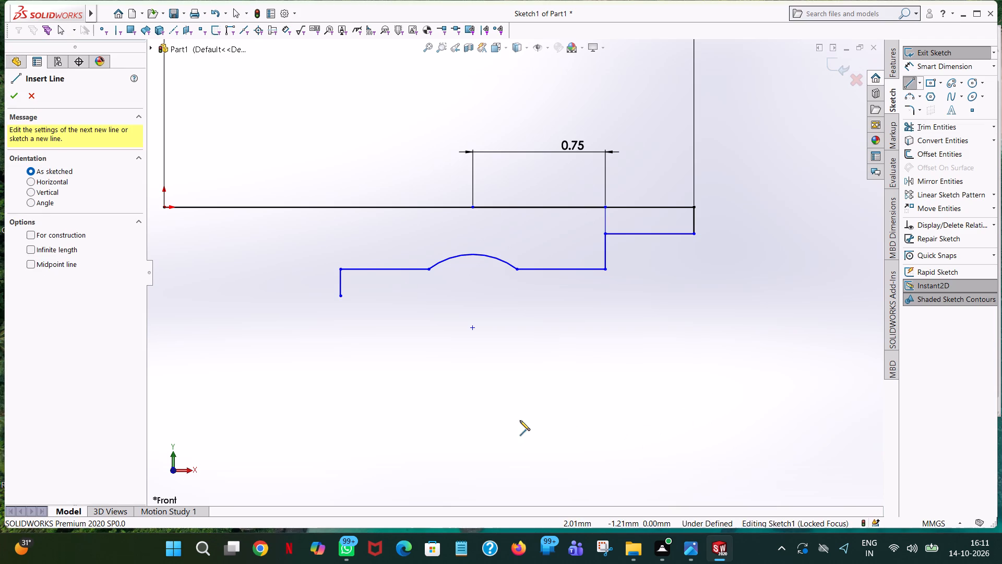
left_click(341, 294)
left_click(164, 296)
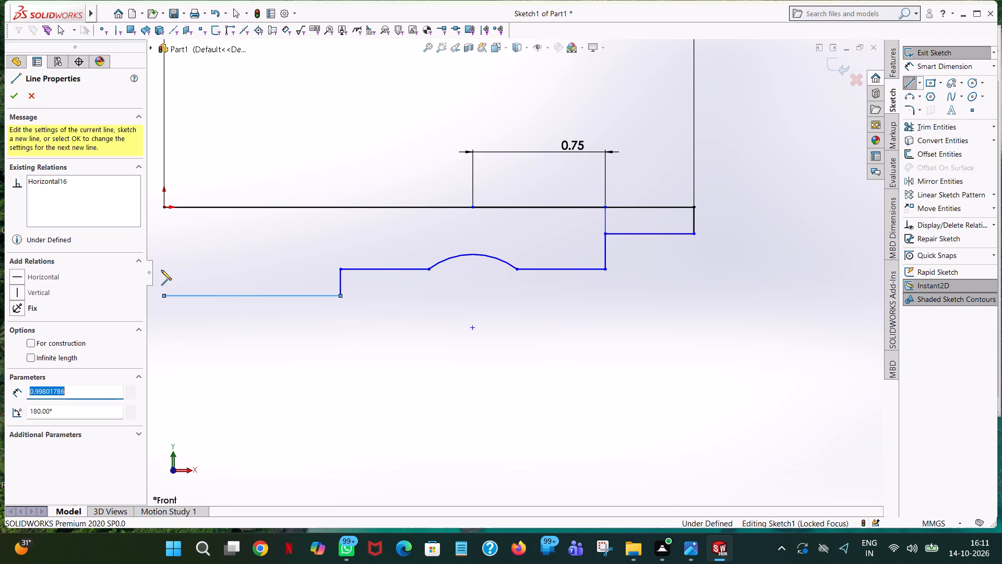
left_click(163, 206)
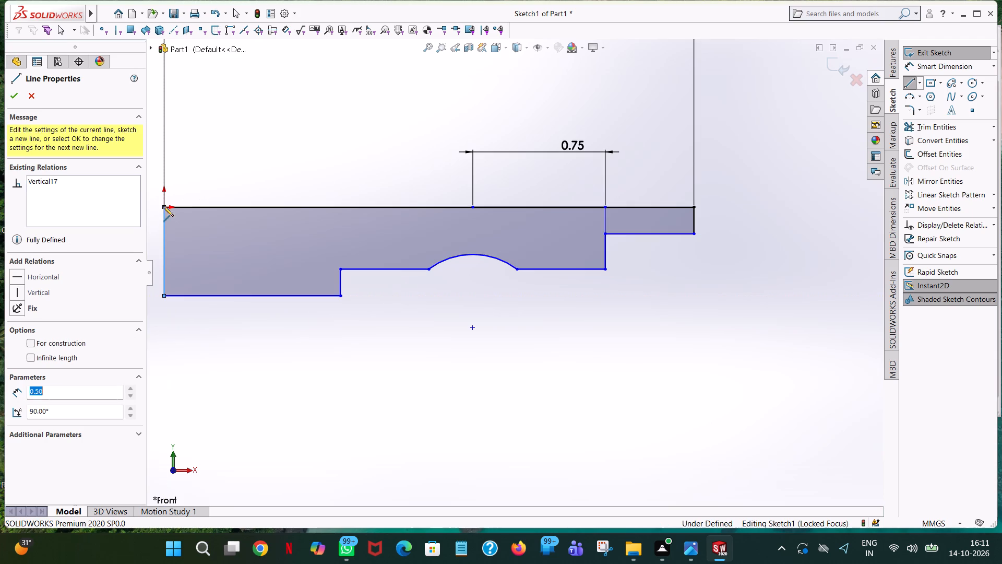
right_click(163, 206)
left_click(185, 211)
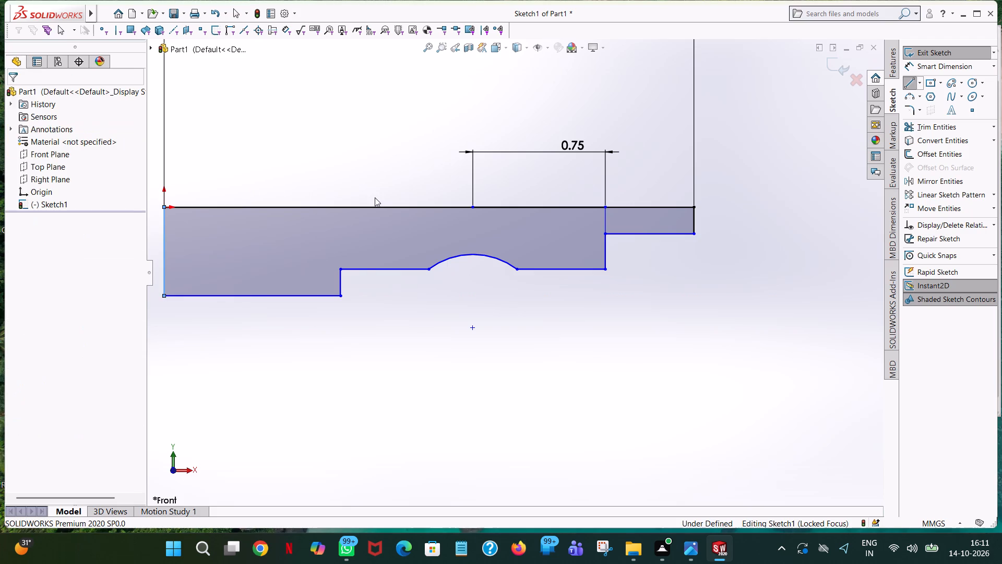
Trim away the leftover vertical segment above the inner step corner and every segment of the axis line.
scroll(375, 197, "up", 1)
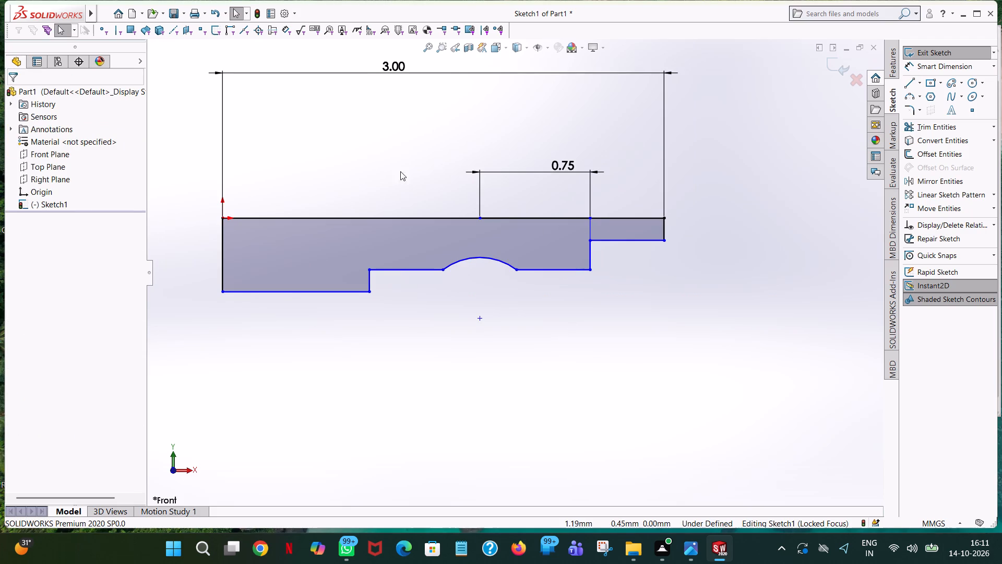
left_click(922, 126)
left_click(591, 225)
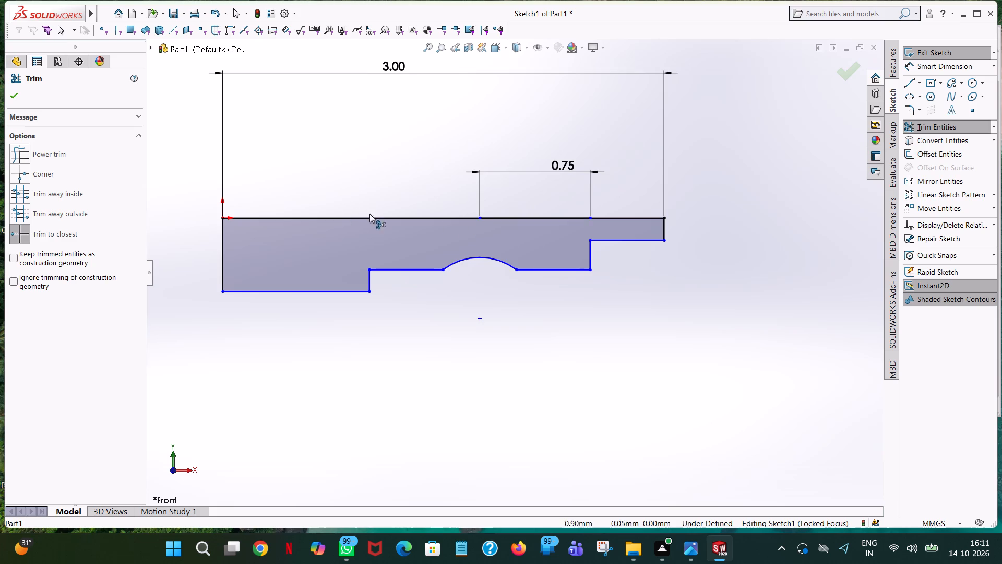
left_click(561, 216)
left_click(519, 218)
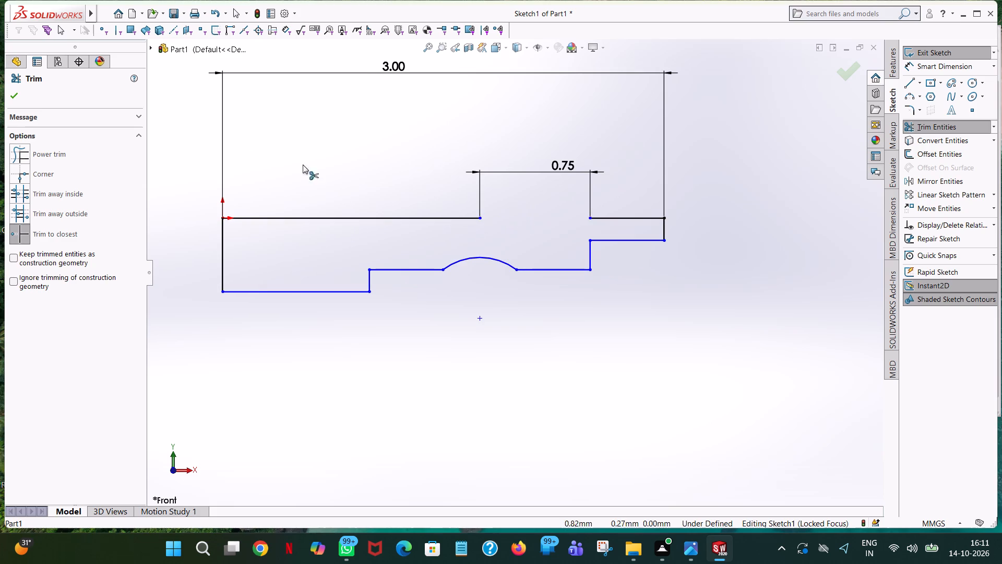
left_click(427, 216)
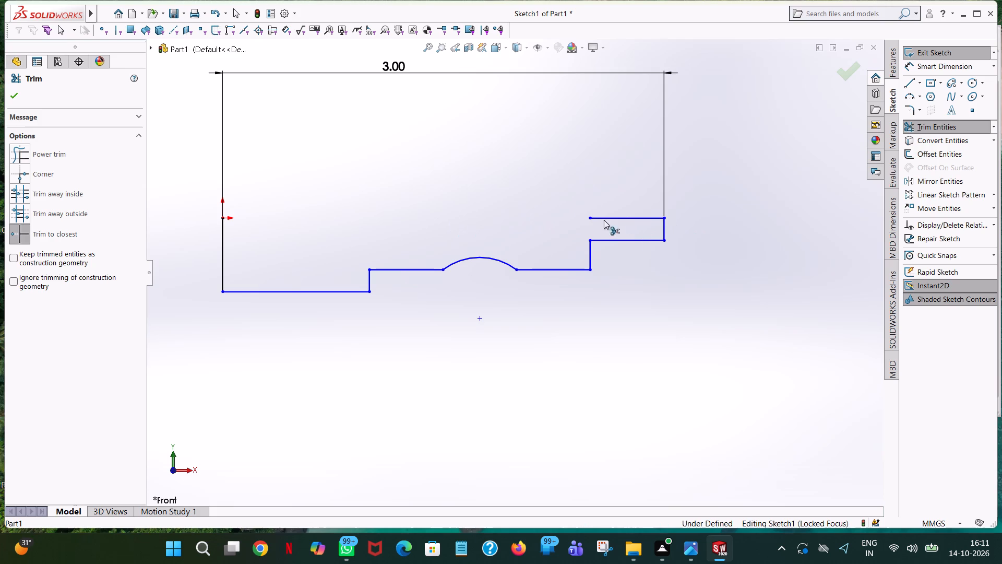
left_click(630, 217)
Redraw the axis as a single 3.00 mm horizontal line from the origin to the top of the right end's vertical line.
left_click(904, 85)
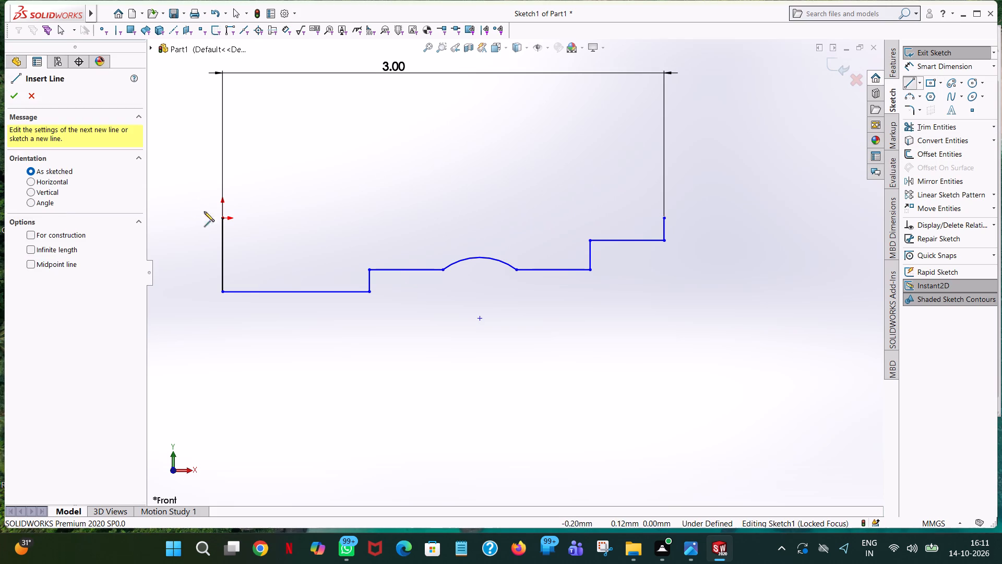
left_click(222, 219)
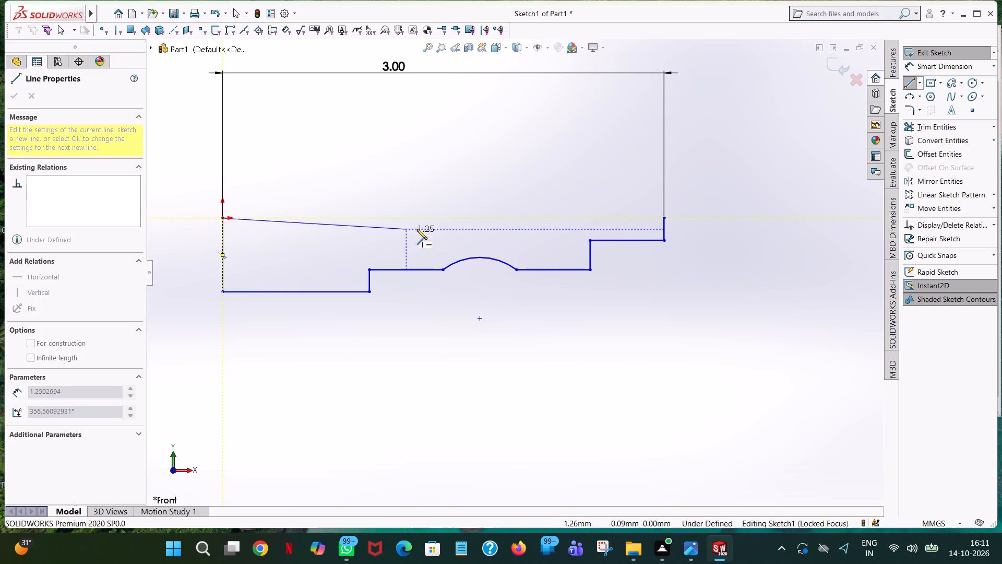
left_click(665, 218)
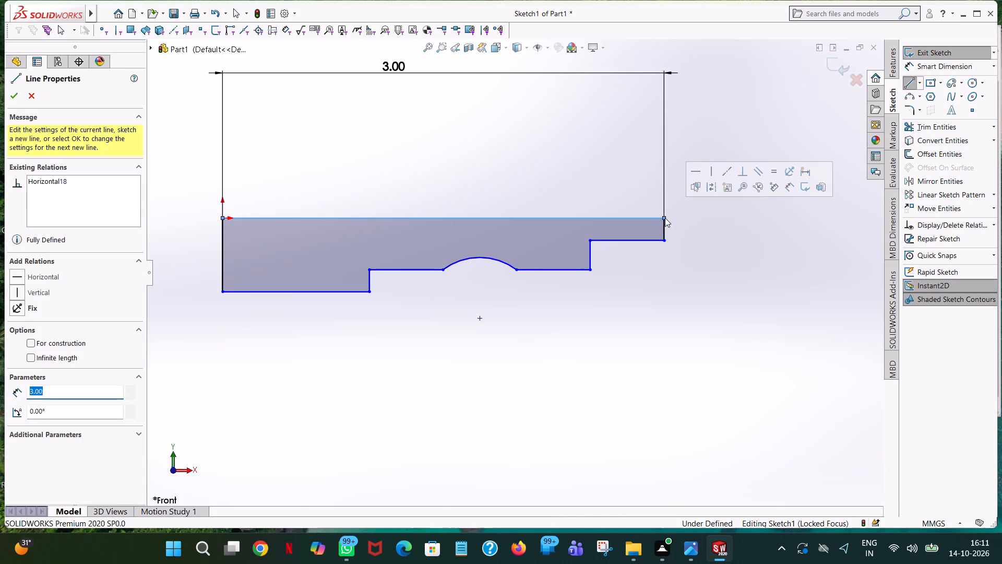
right_click(665, 218)
left_click(698, 228)
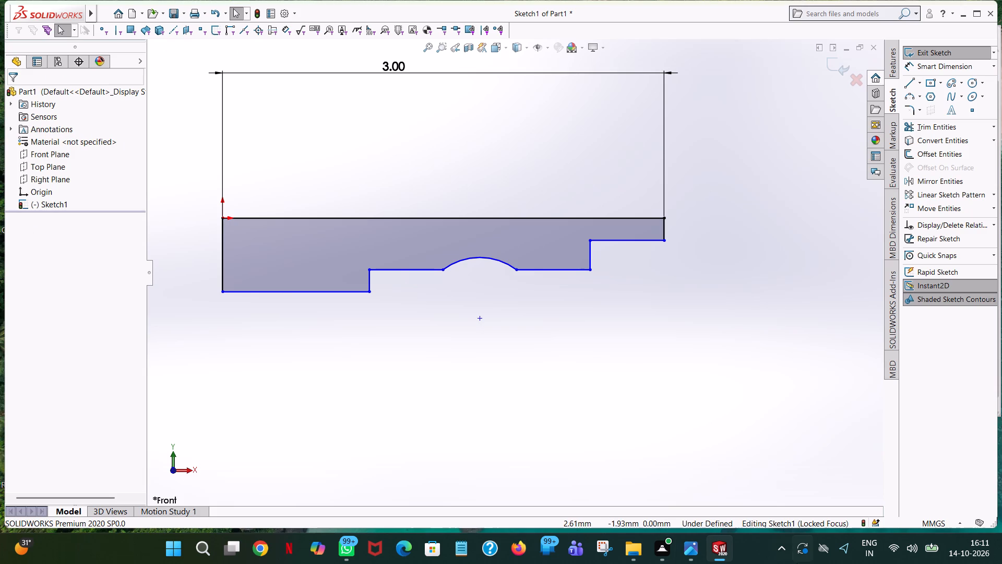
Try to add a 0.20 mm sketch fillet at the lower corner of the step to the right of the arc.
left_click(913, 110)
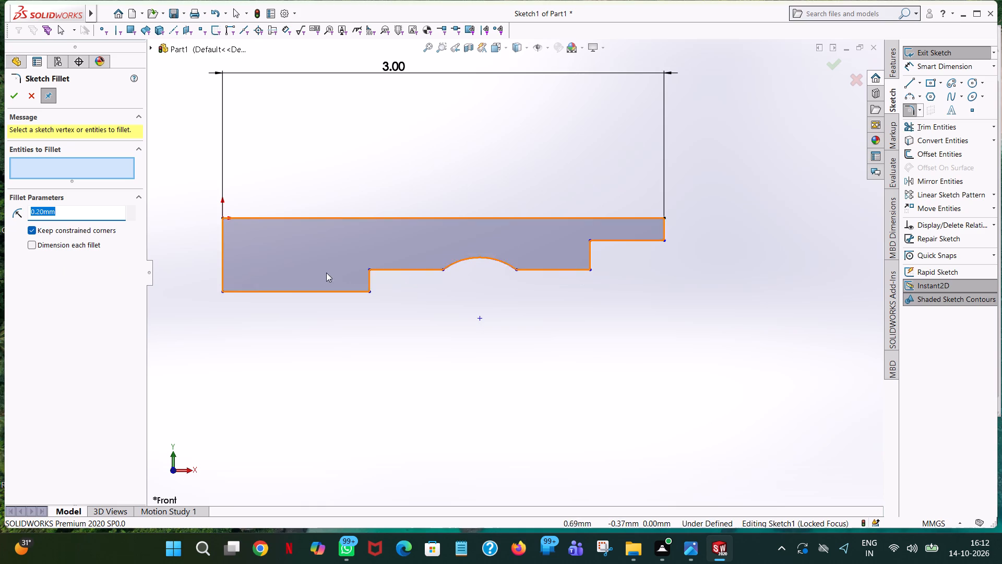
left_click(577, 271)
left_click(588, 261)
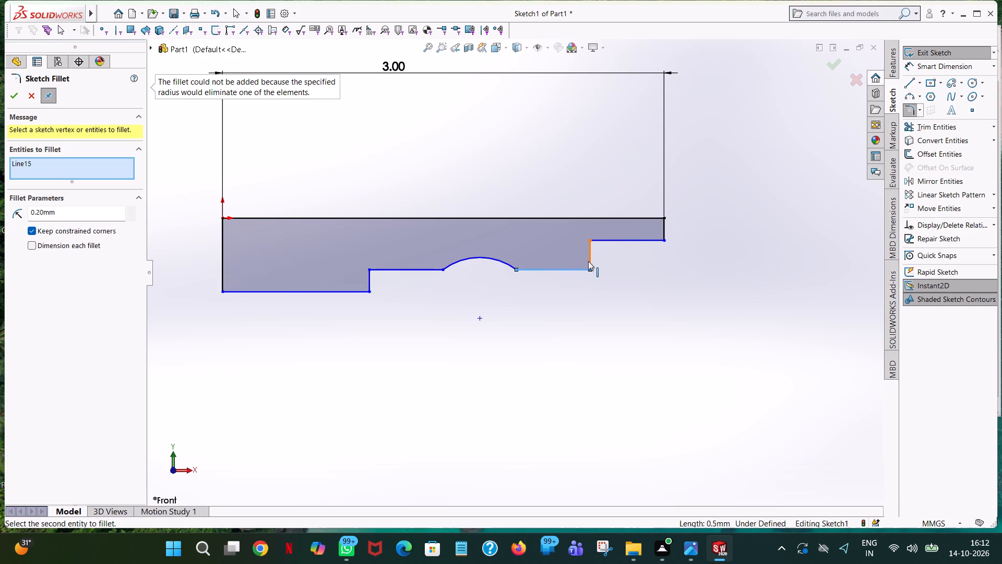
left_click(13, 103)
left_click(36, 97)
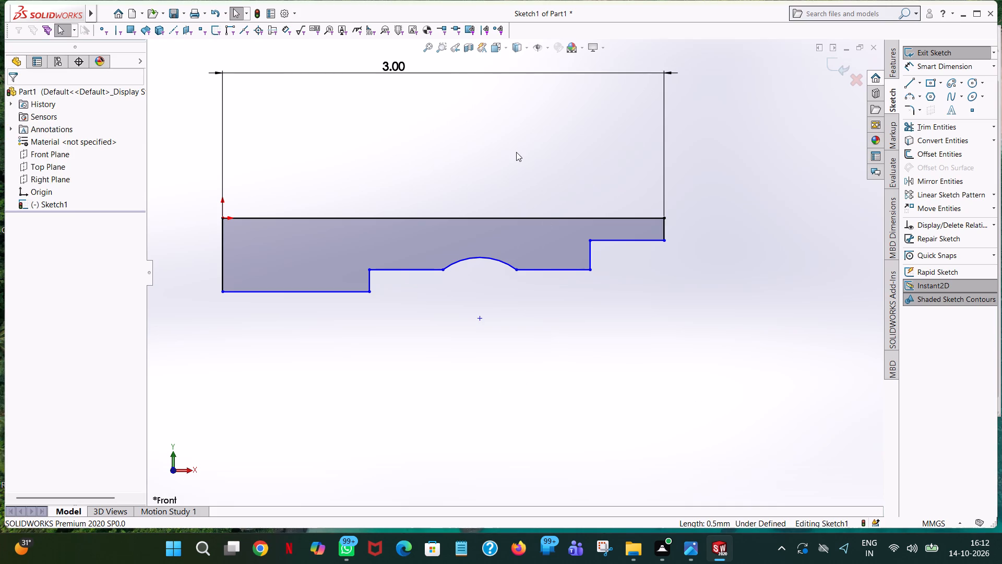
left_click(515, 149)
Dimension the height of the profile's right end between the axis line and the outer step.
left_click(958, 73)
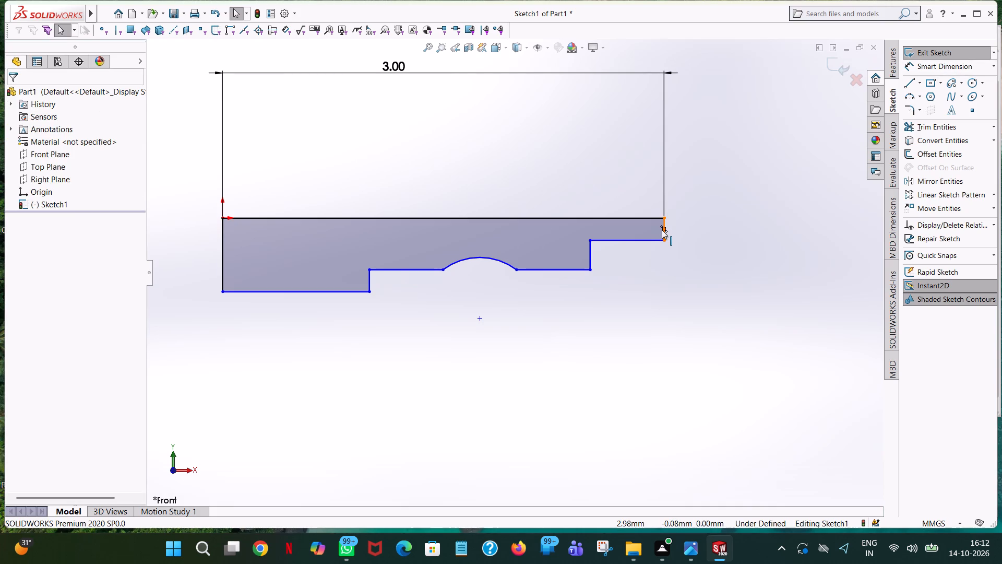
left_click_drag(662, 230, 667, 230)
left_click(726, 240)
left_click(982, 66)
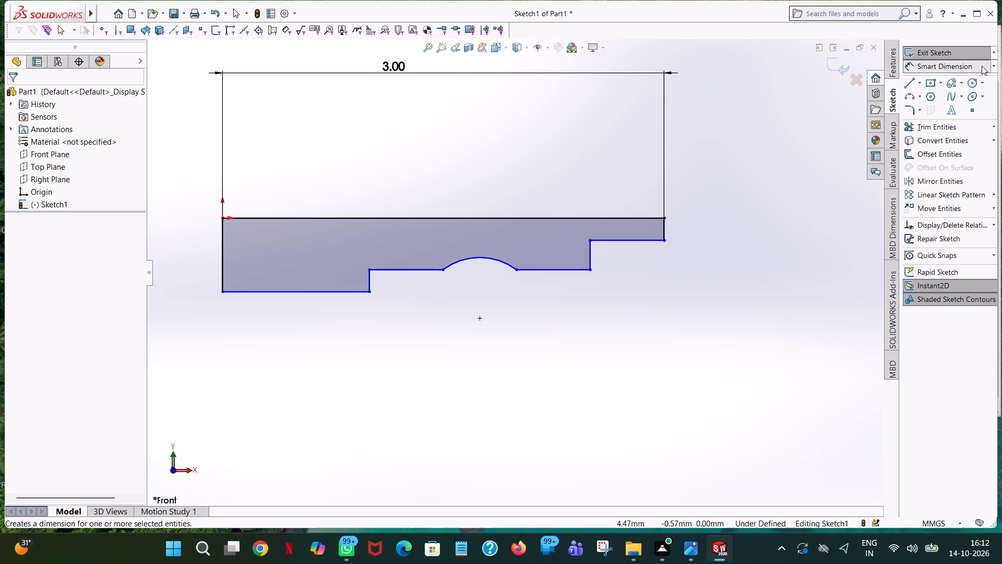
left_click(665, 240)
left_click(664, 218)
left_click(706, 227)
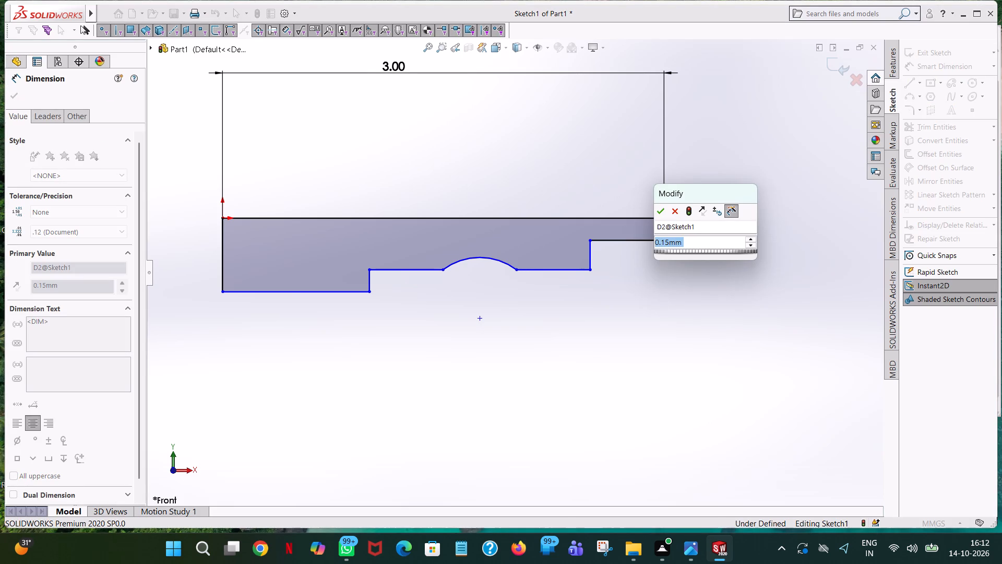
left_click(657, 216)
left_click(705, 140)
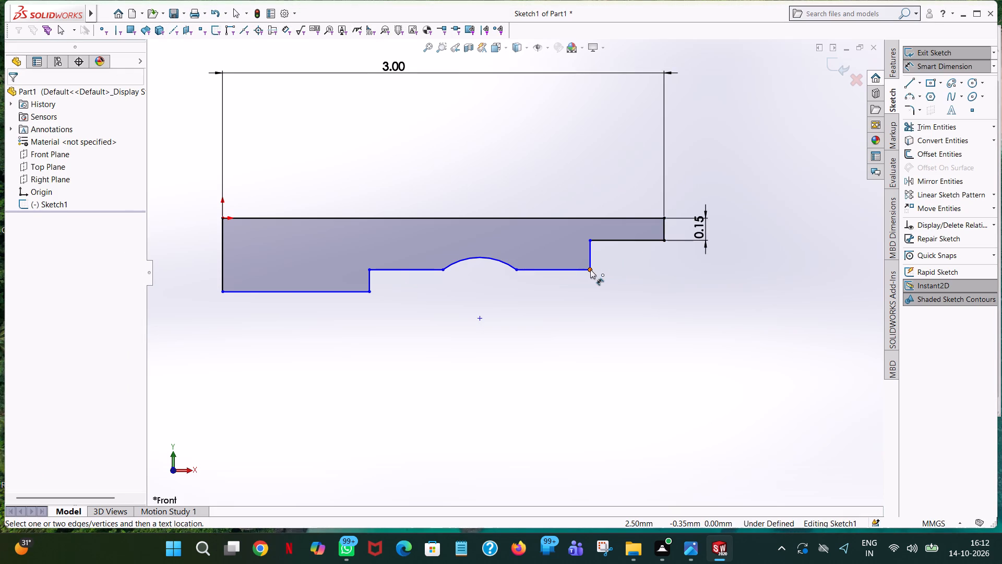
Dimension the distance from the axis line to the horizontal line right of the arc as 0.35 mm.
left_click(590, 216)
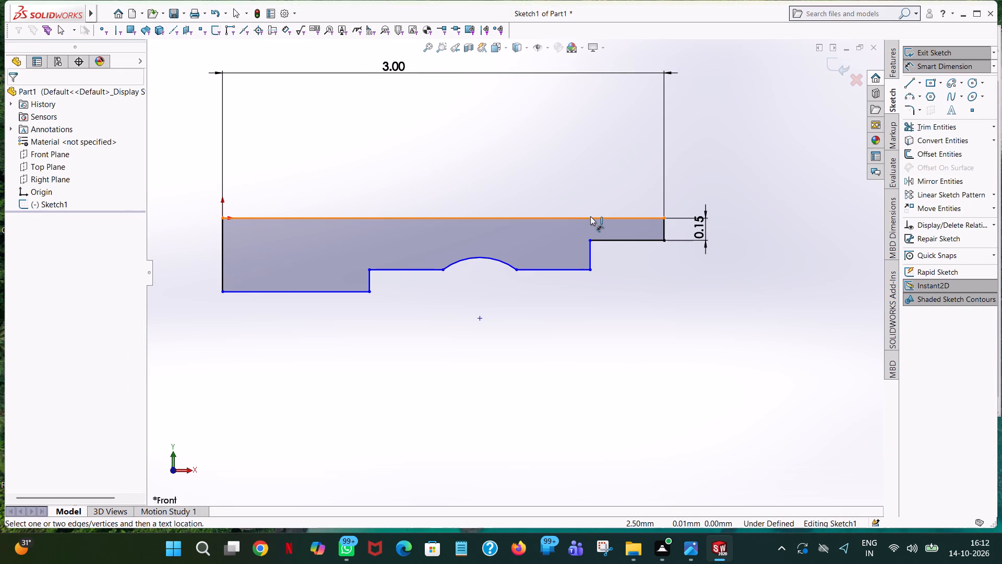
left_click(576, 268)
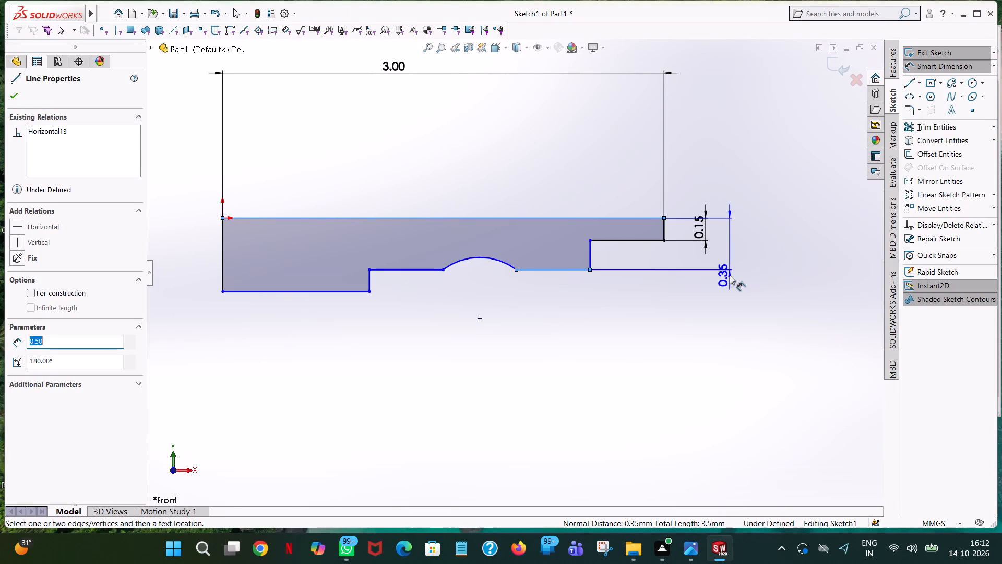
left_click(730, 275)
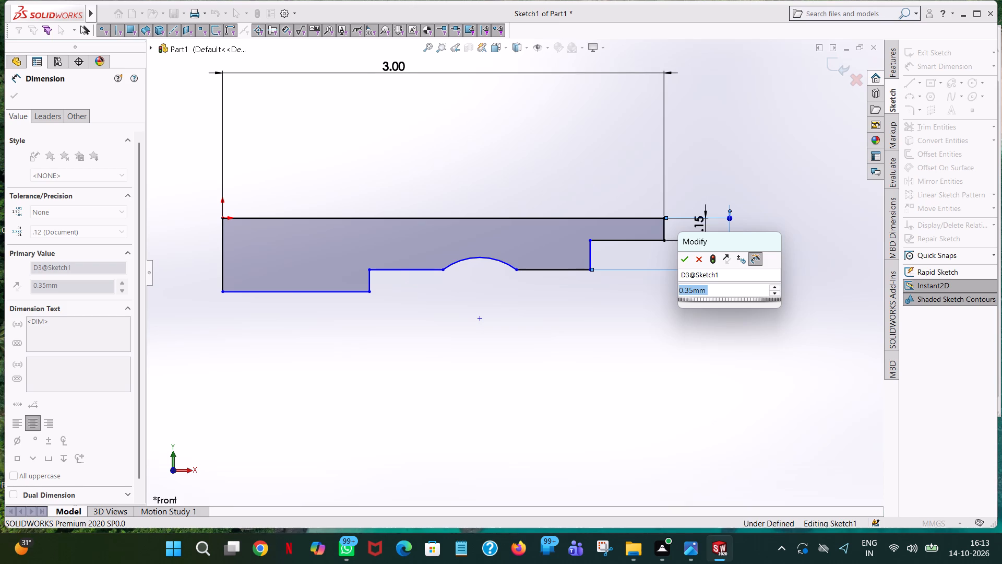
type("0.")
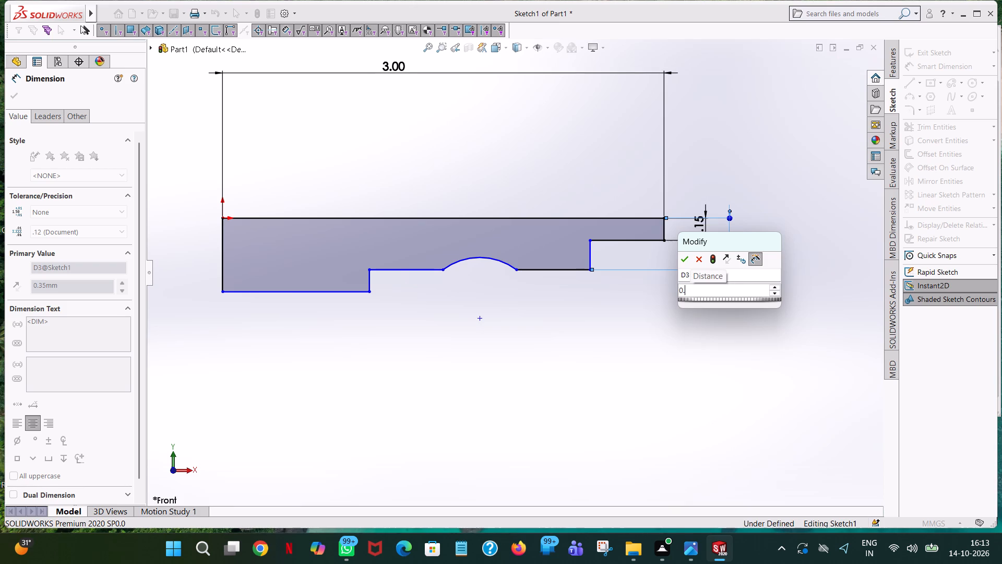
type("700")
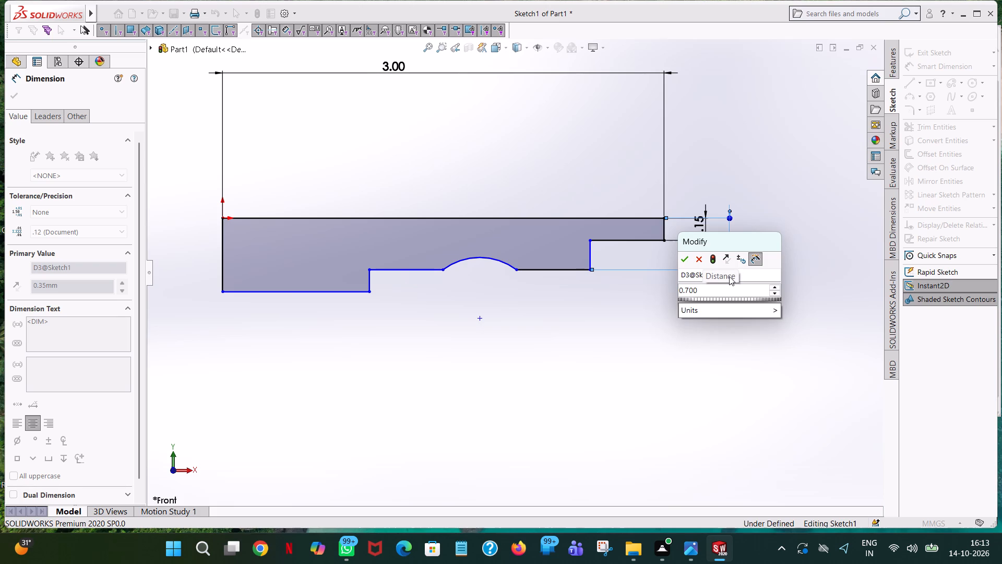
type("/2")
key("Return")
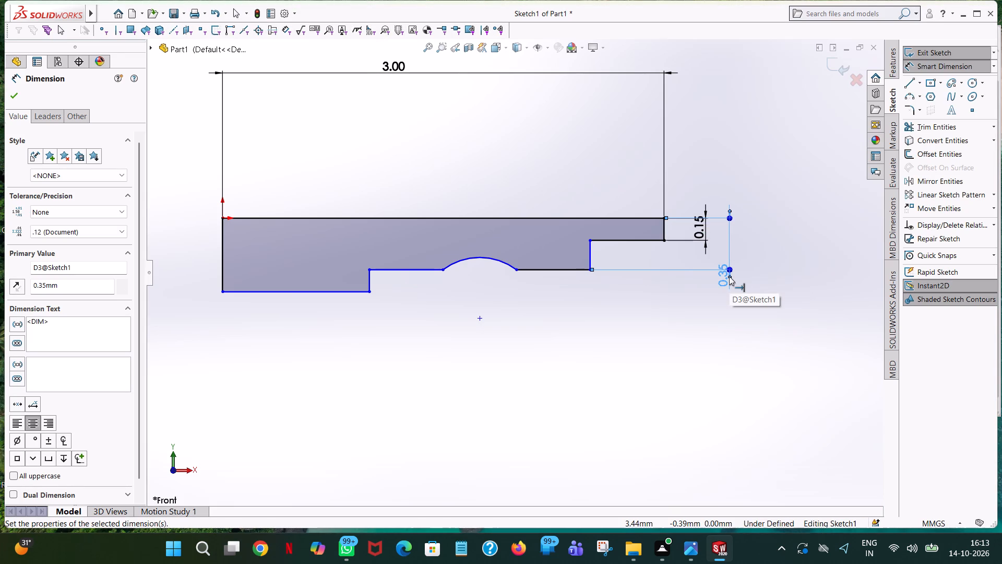
left_click(812, 171)
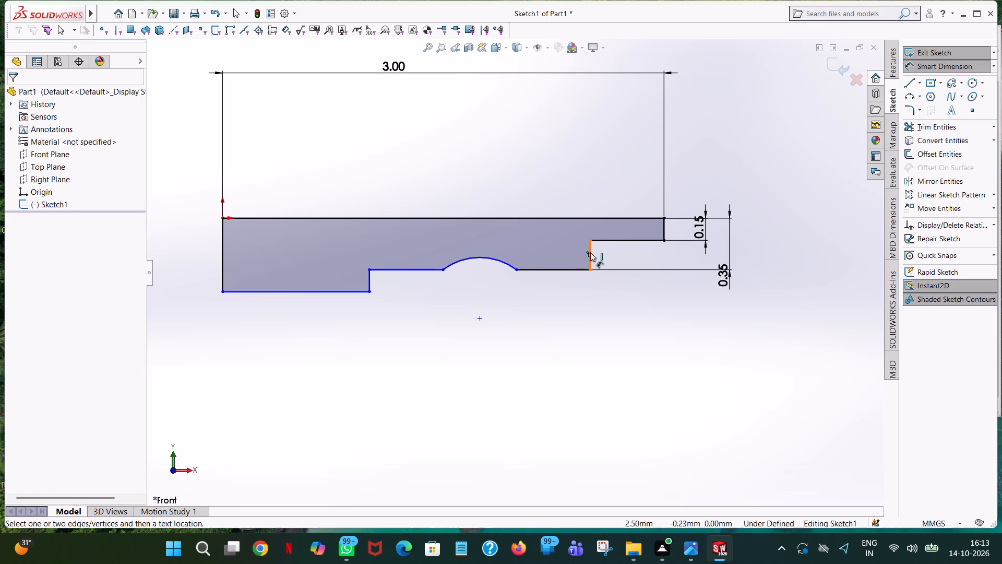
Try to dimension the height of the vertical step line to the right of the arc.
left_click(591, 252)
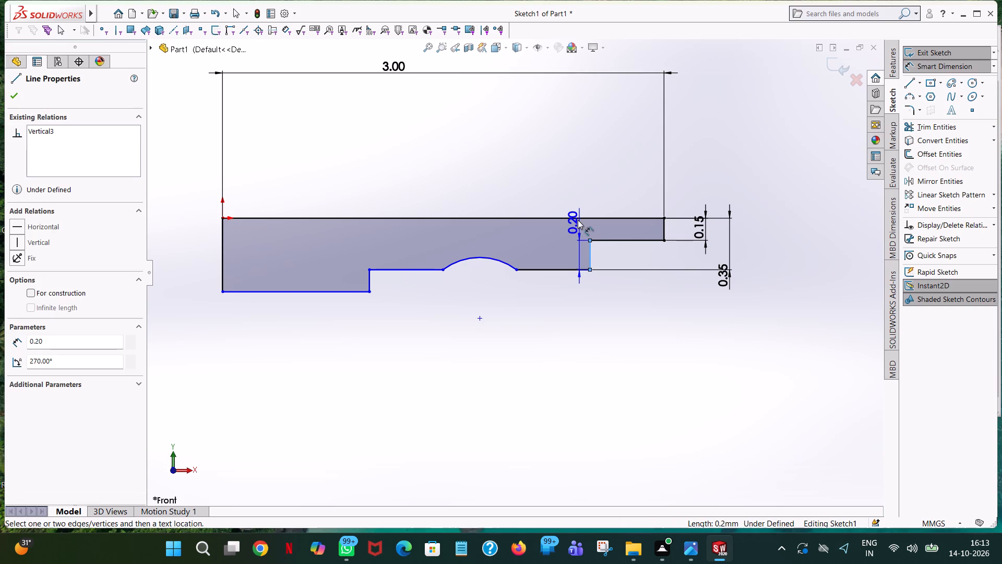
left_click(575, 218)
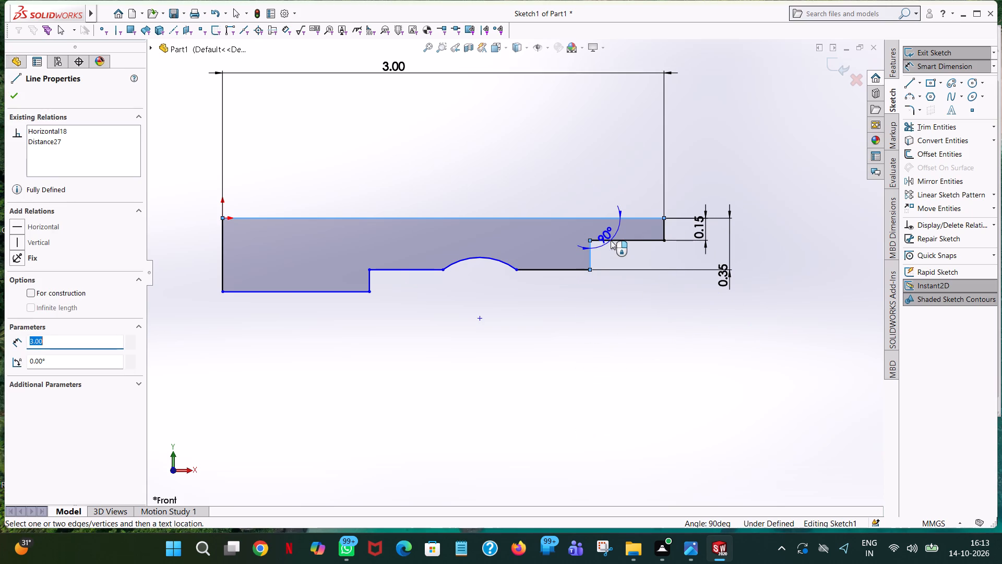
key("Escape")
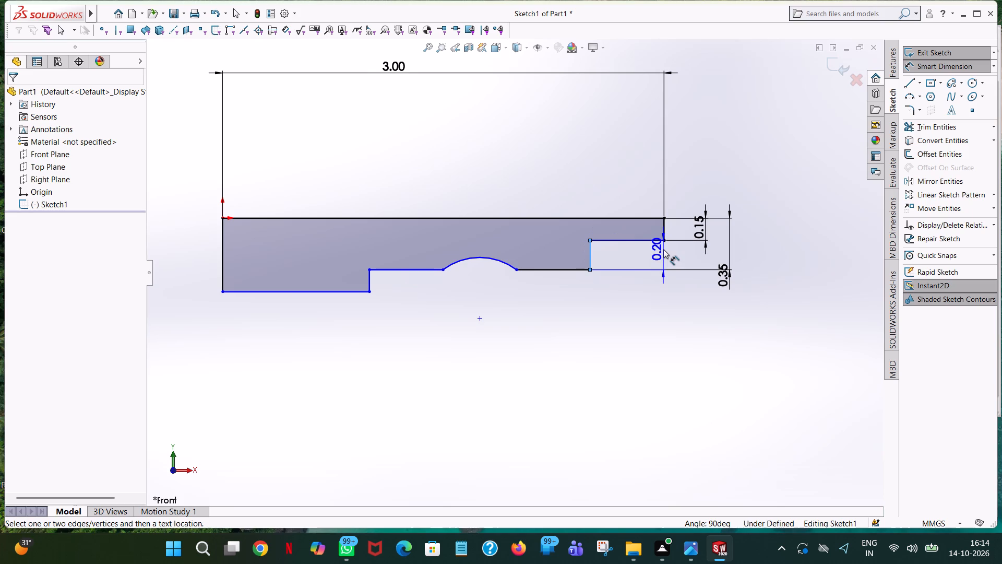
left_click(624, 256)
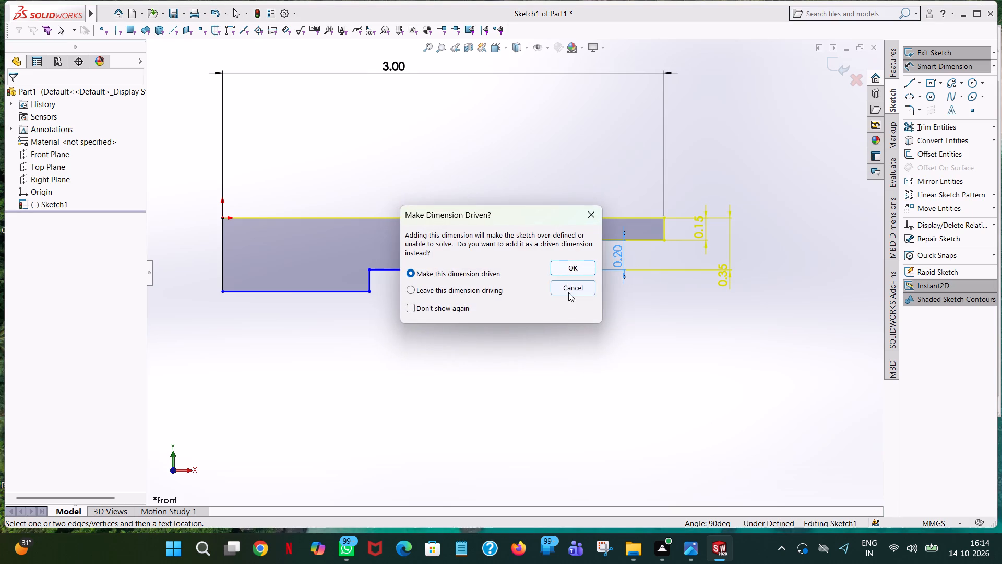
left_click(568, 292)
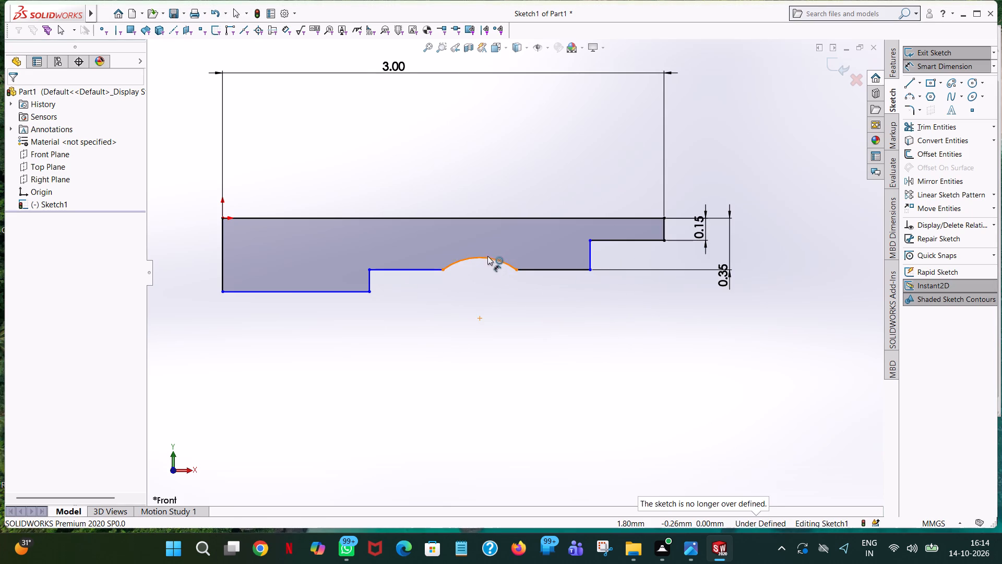
Dimension the radius of the arc groove.
left_click(479, 260)
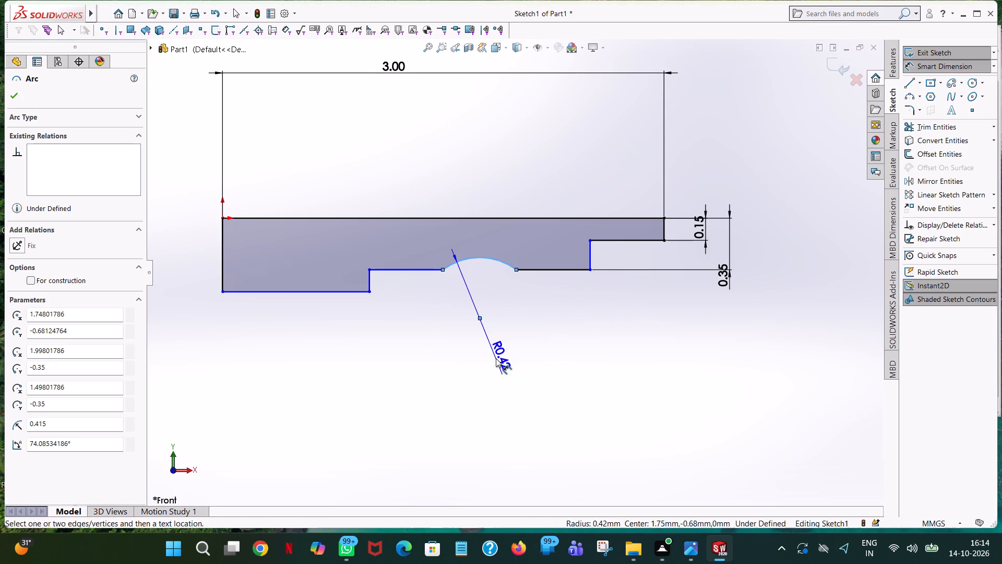
left_click(480, 366)
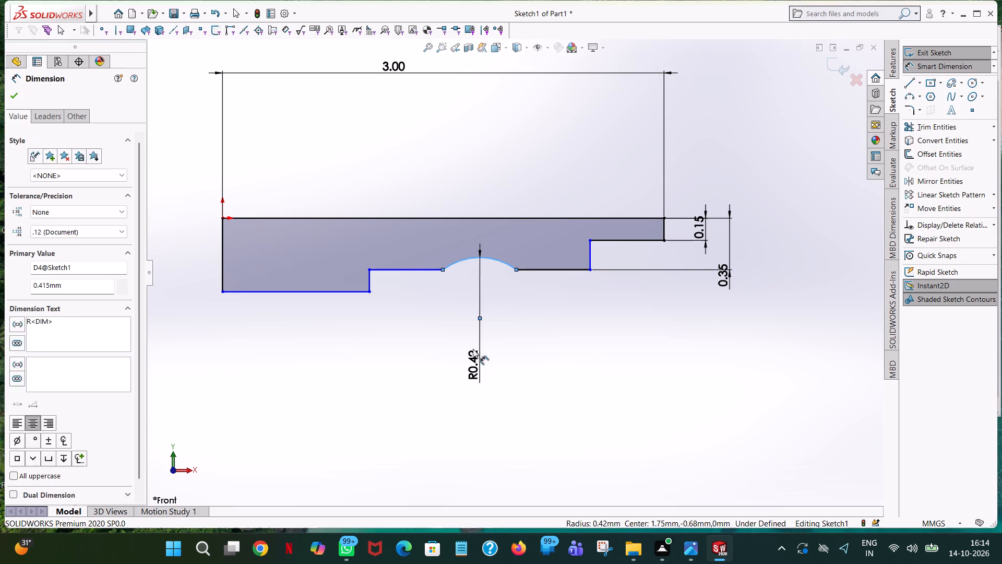
left_click(430, 348)
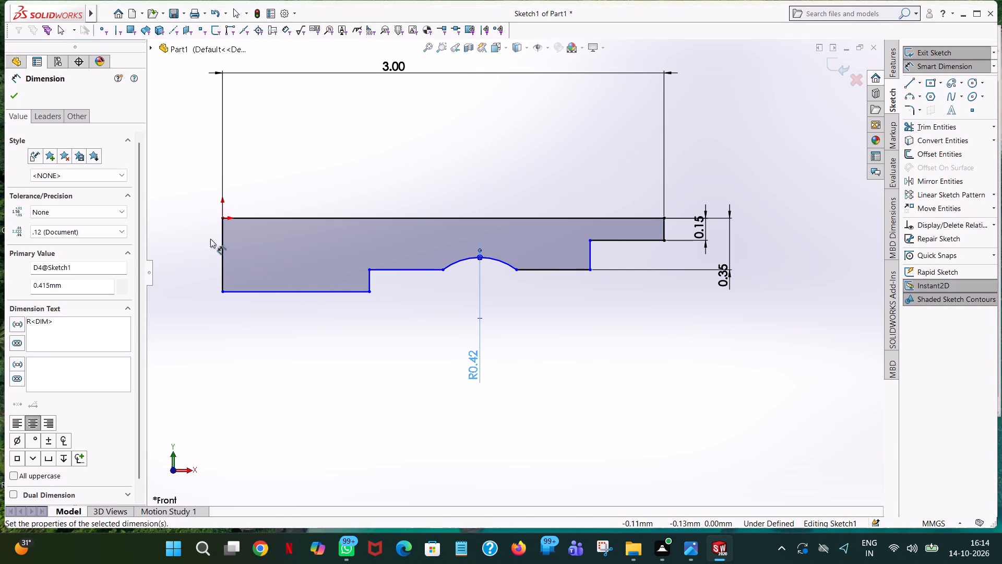
Dimension the height of the profile's left end and the horizontal length from that end to the step left of the arc.
left_click(221, 246)
left_click(159, 248)
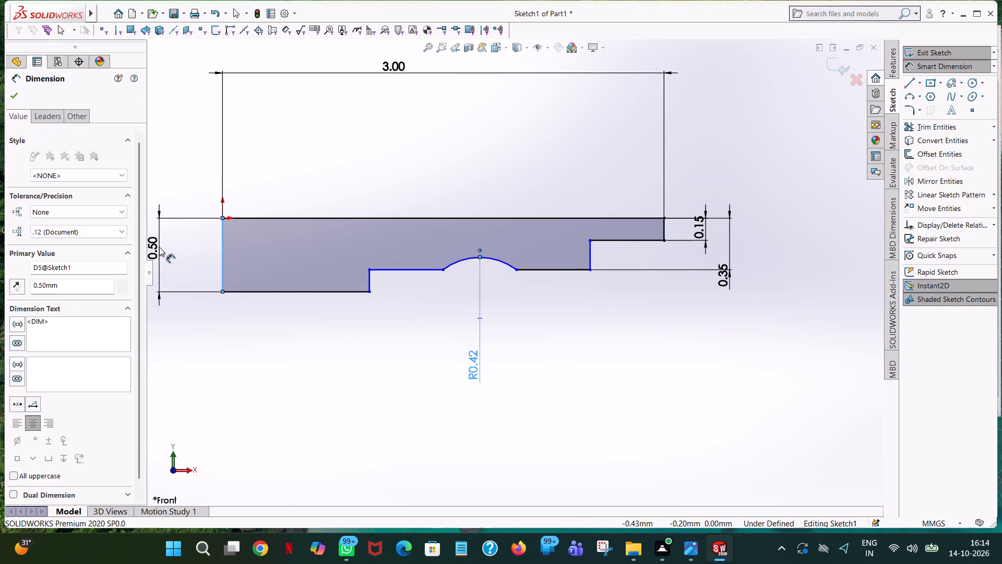
left_click(109, 236)
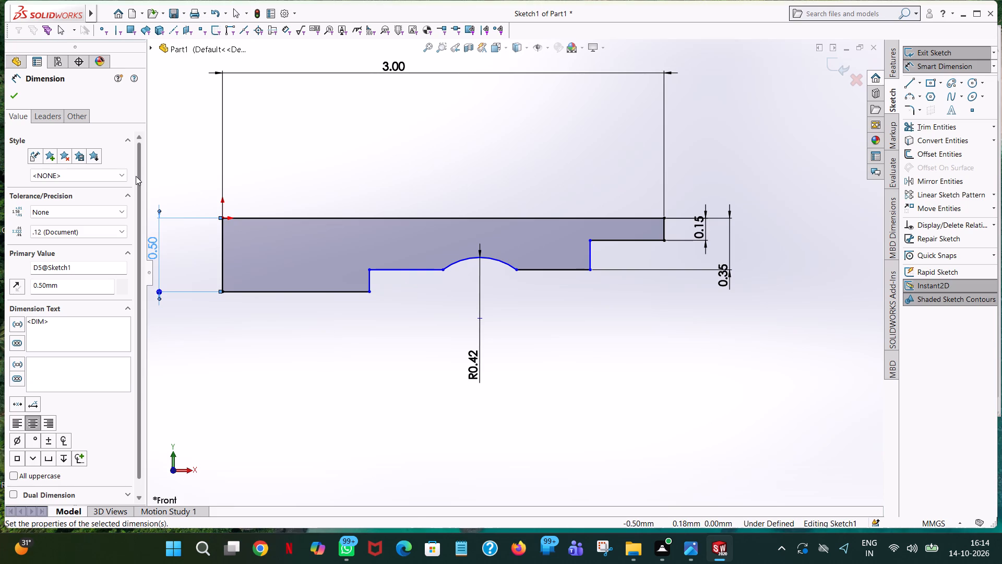
left_click(371, 281)
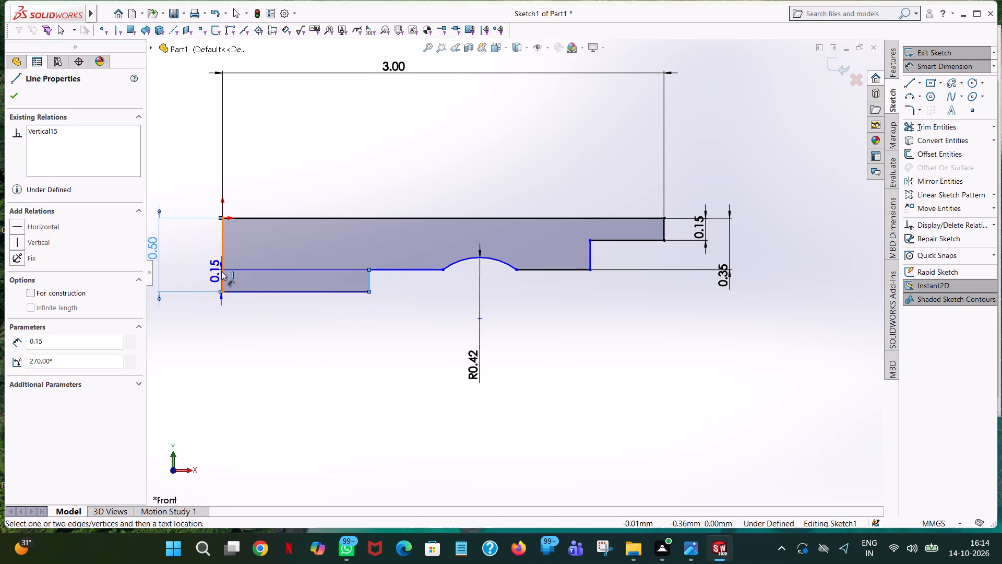
left_click(221, 271)
left_click(256, 358)
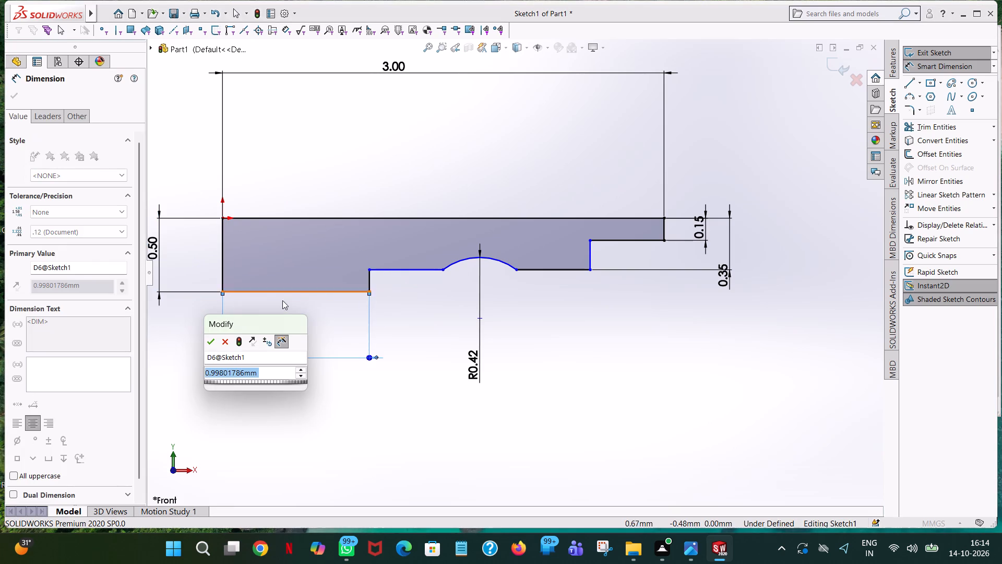
left_click(207, 340)
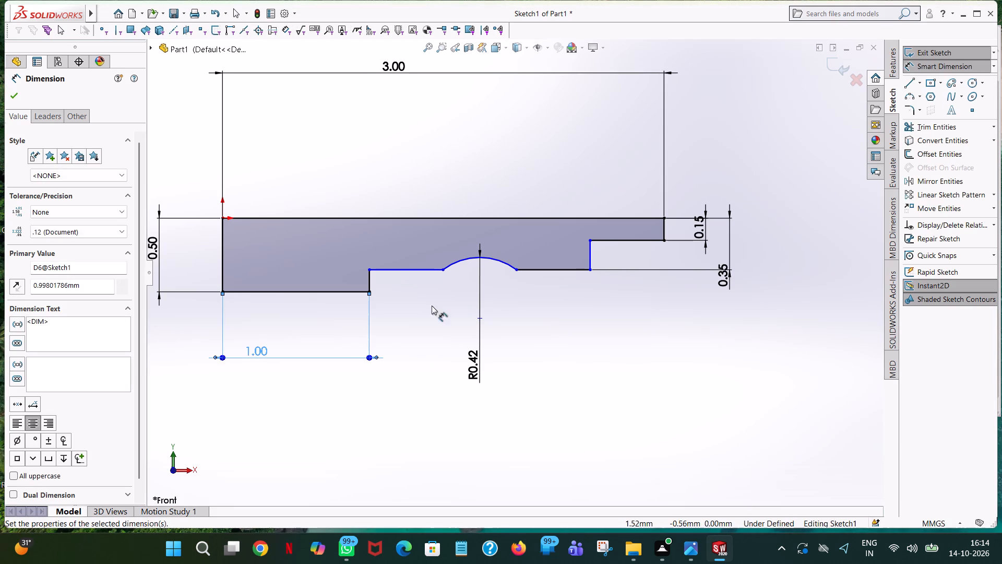
left_click(395, 318)
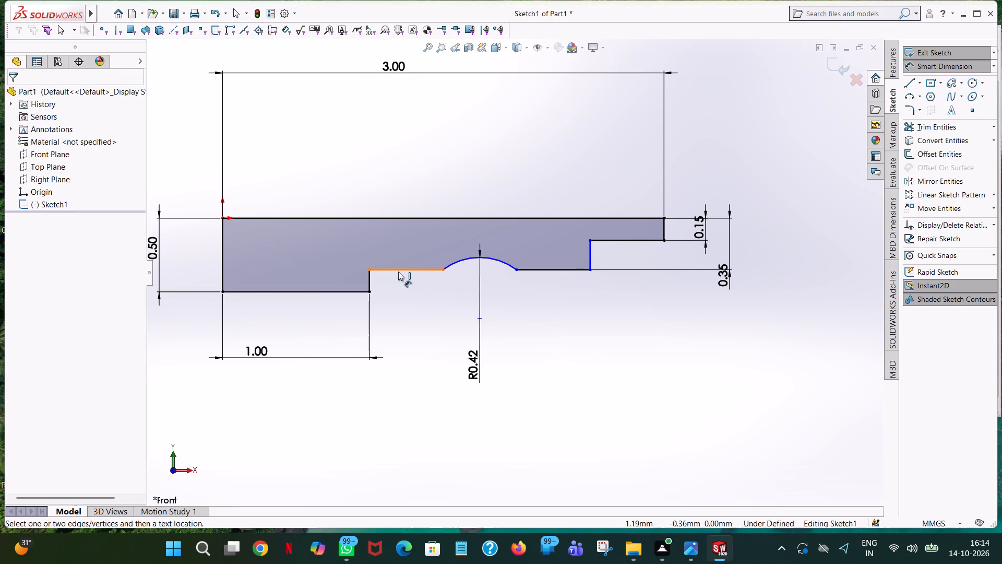
Dimension the vertical distance from the axis line to the horizontal line left of the arc.
left_click(398, 272)
left_click(405, 219)
left_click(182, 218)
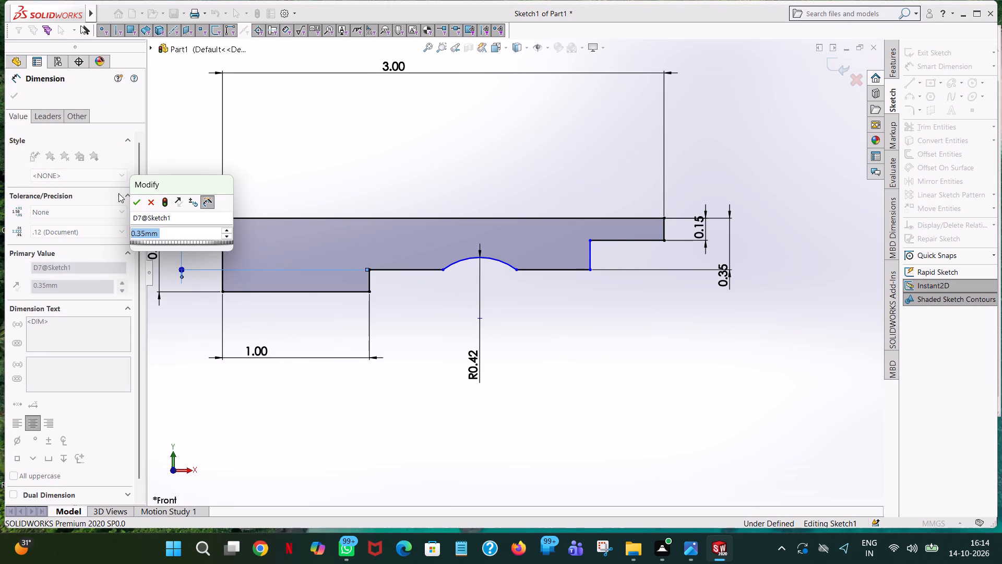
left_click(137, 198)
left_click(390, 192)
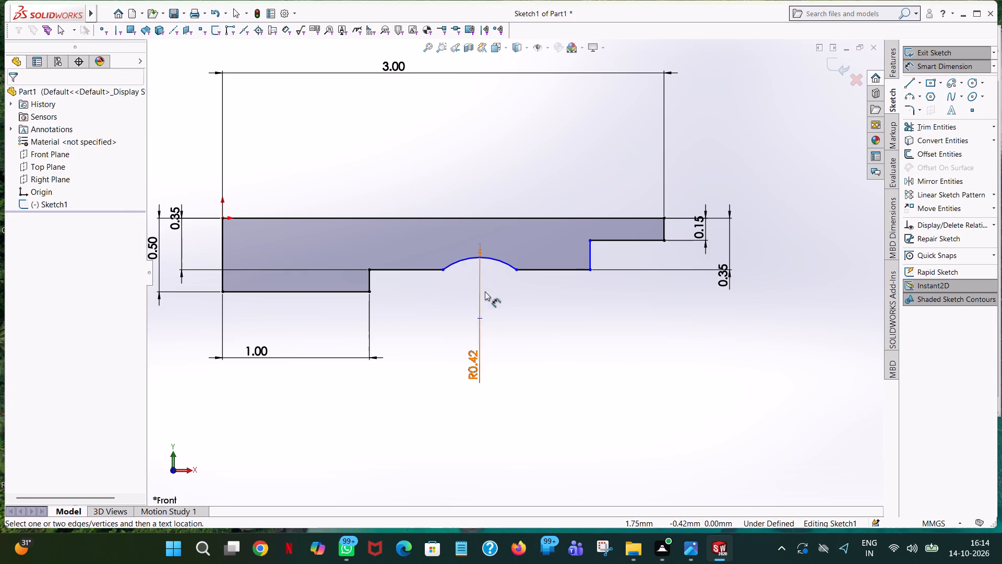
Locate the arc's centre with horizontal and vertical dimensions from the origin.
left_click(479, 319)
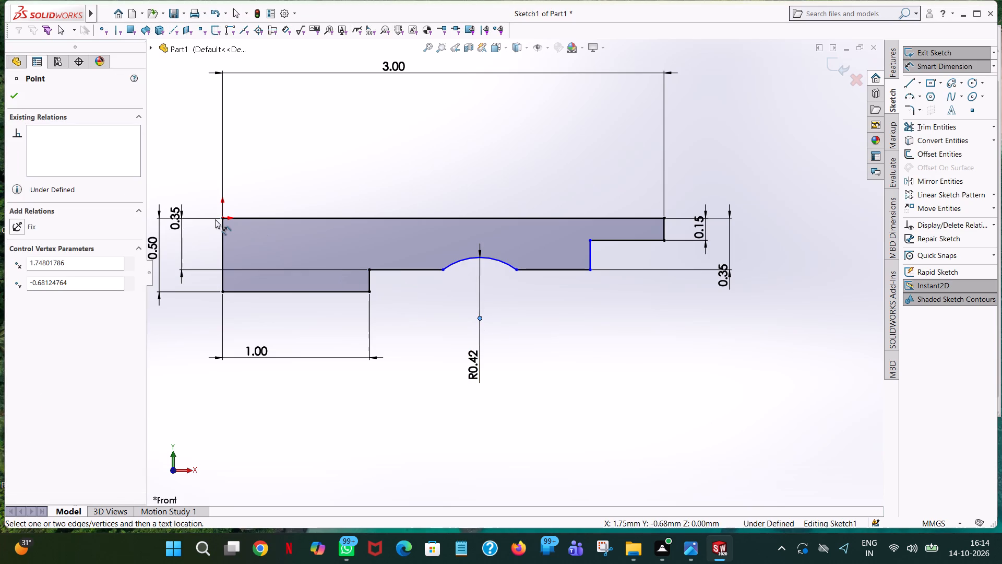
left_click(221, 219)
left_click(362, 433)
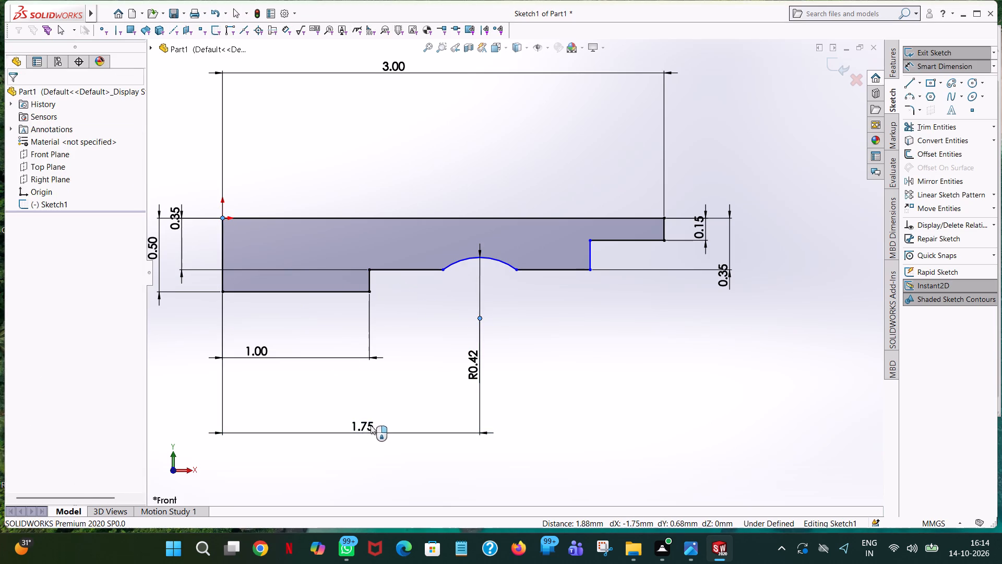
left_click(320, 418)
left_click(639, 365)
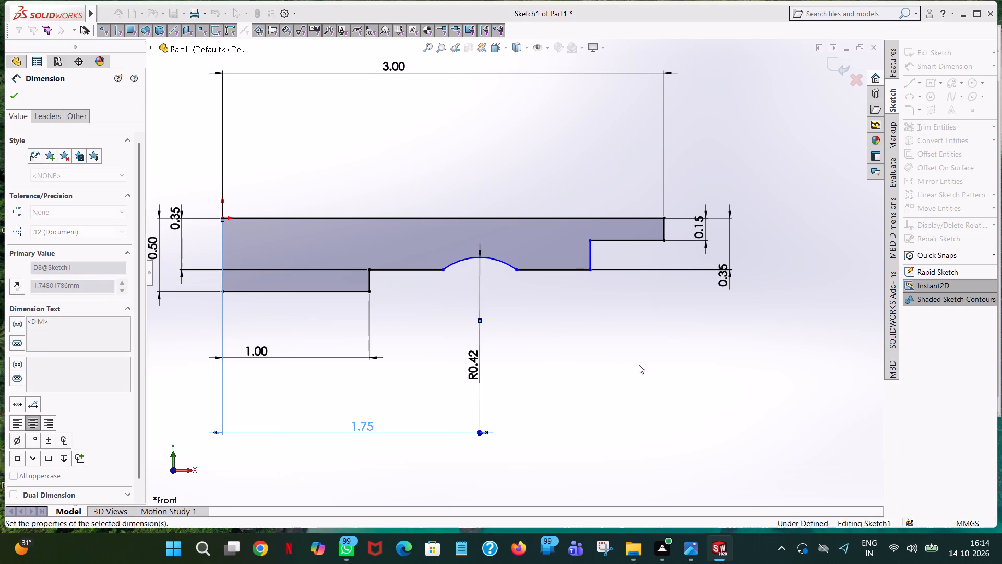
left_click(477, 321)
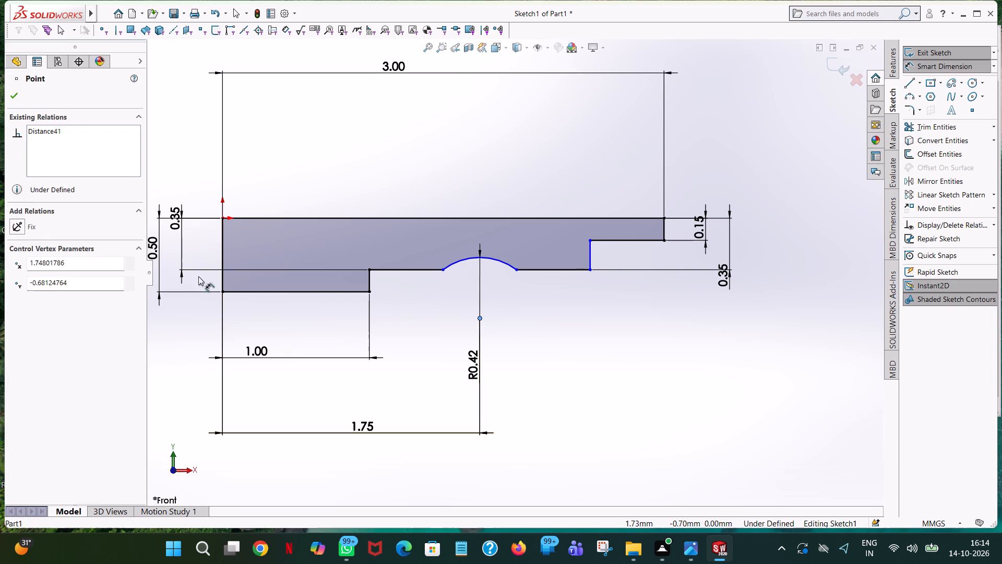
left_click(223, 218)
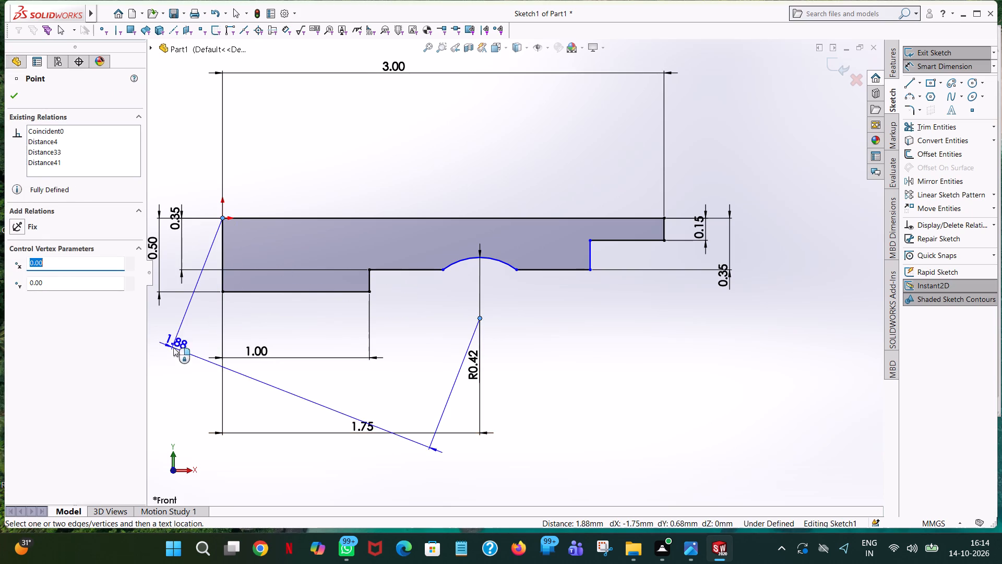
left_click(169, 314)
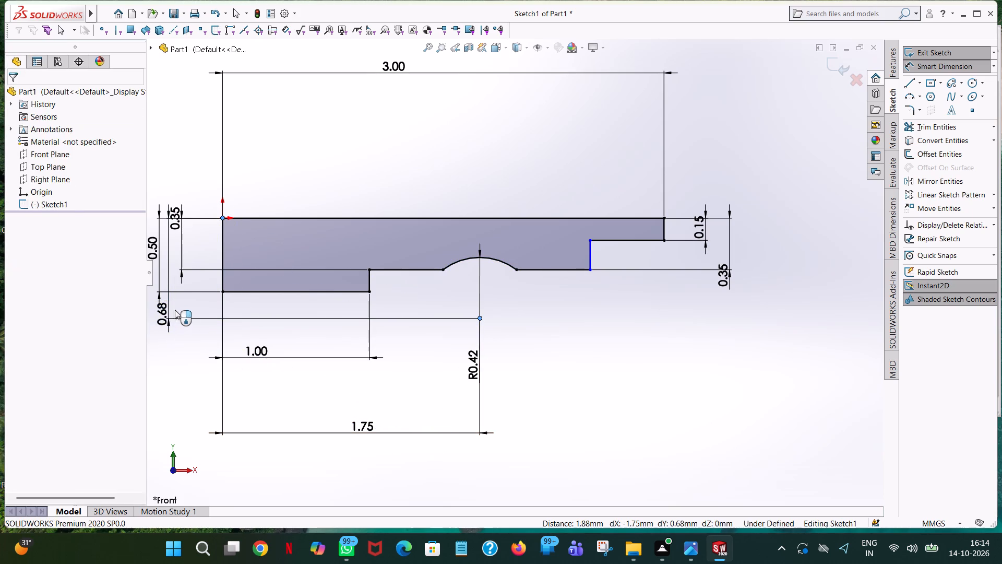
left_click(127, 298)
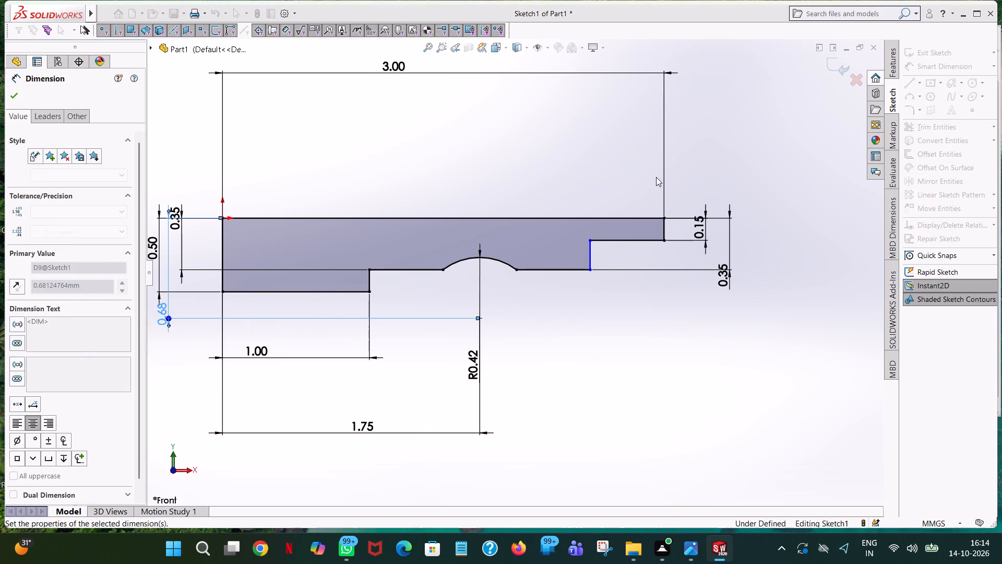
left_click(520, 148)
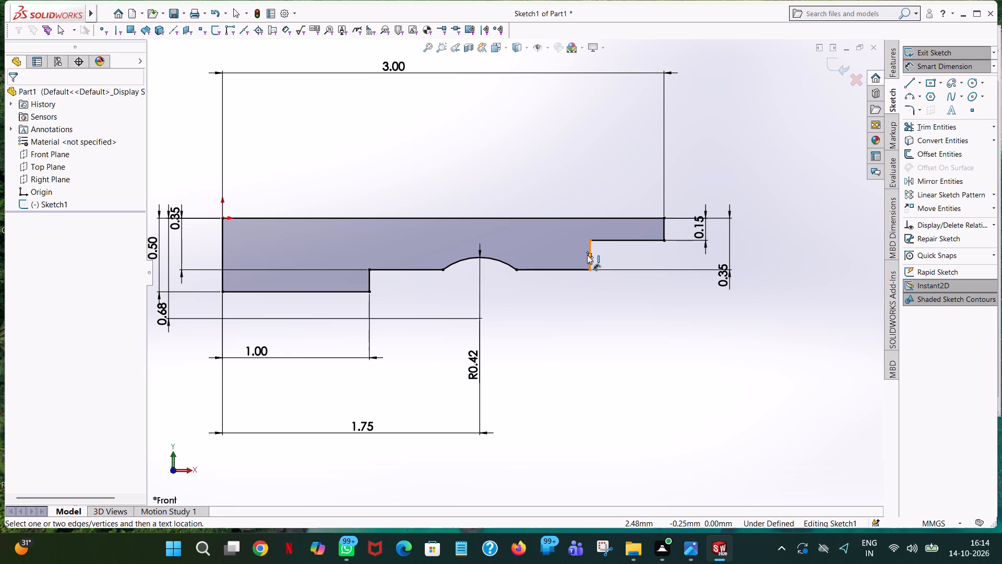
Dimension the horizontal distance from the profile's left end to the vertical step line right of the arc.
left_click(588, 264)
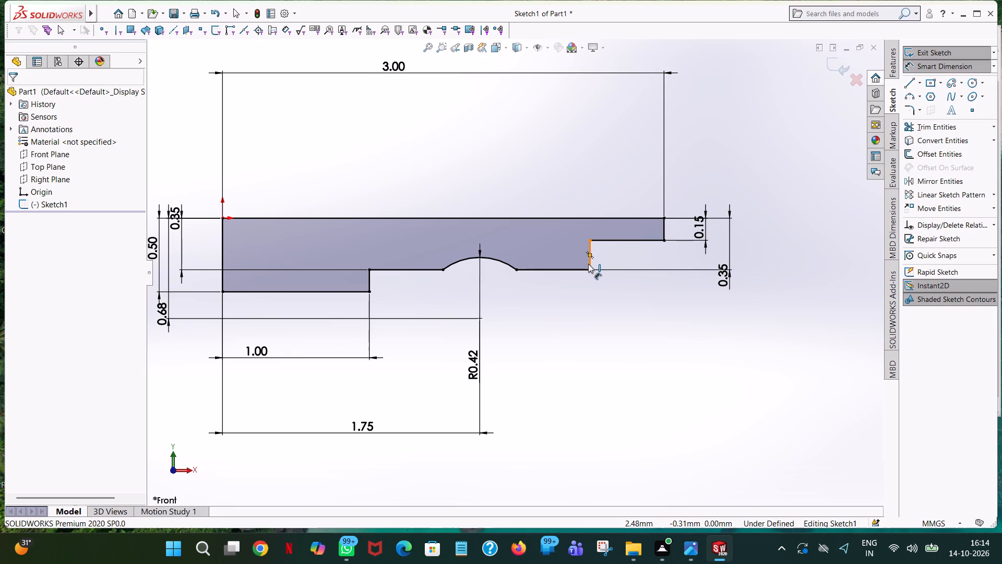
left_click(222, 252)
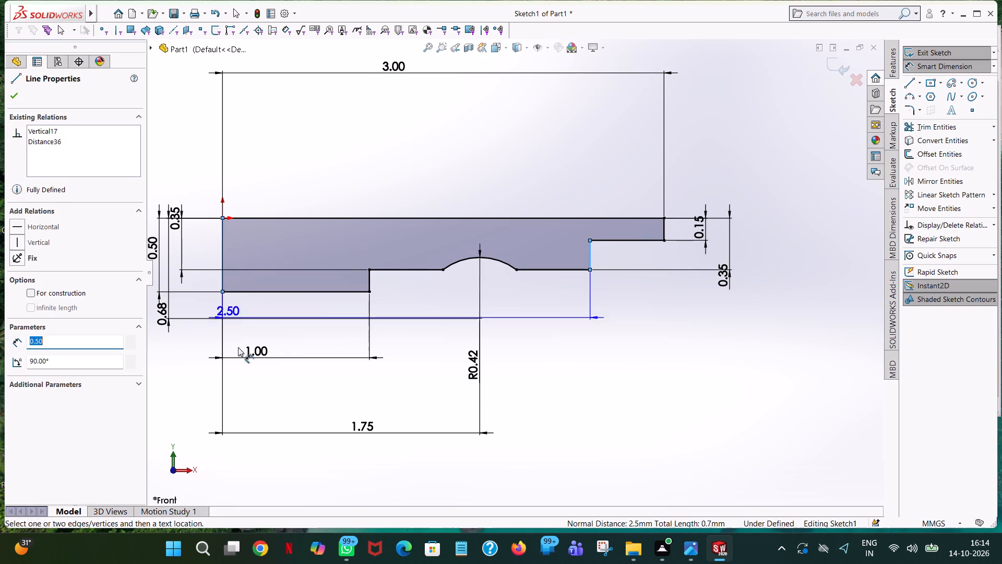
left_click(261, 401)
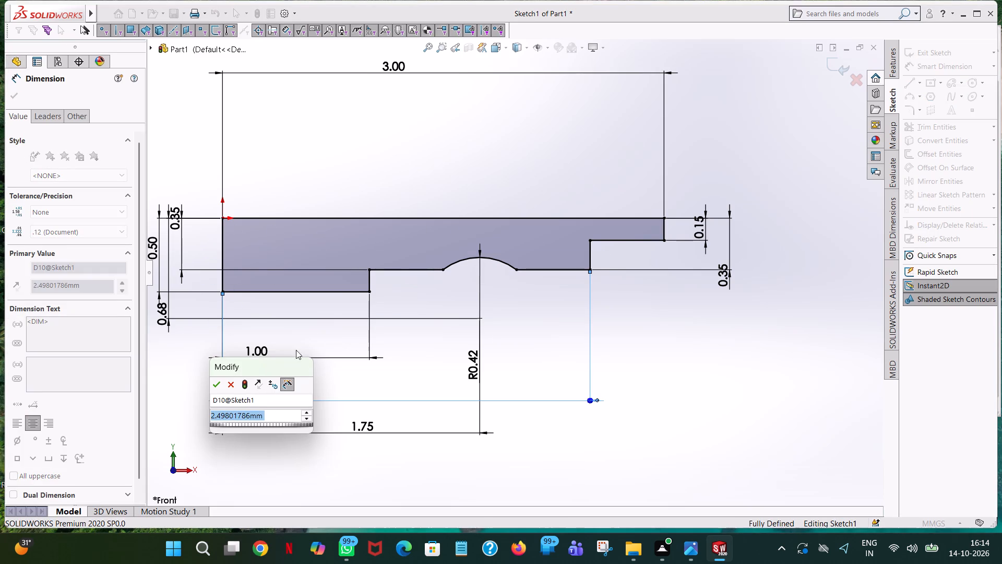
left_click(217, 384)
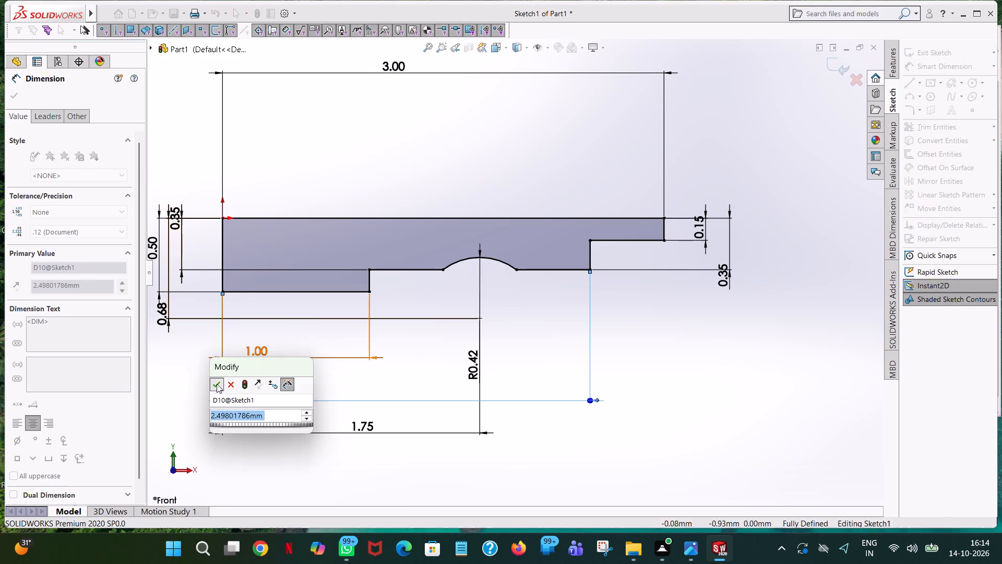
left_click(625, 359)
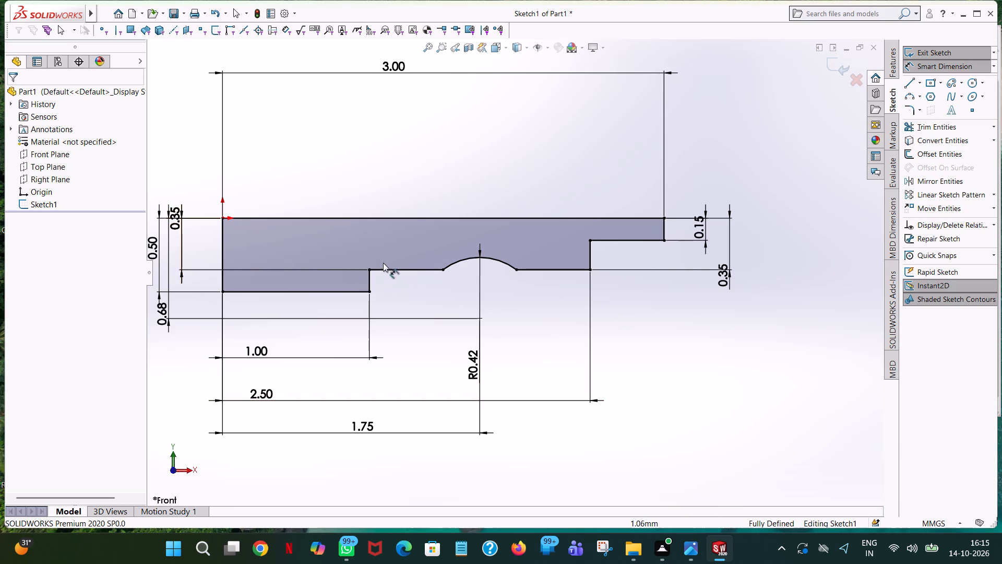
Add a 0.10 mm sketch fillet at the inner corner of the step left of the arc.
left_click(911, 105)
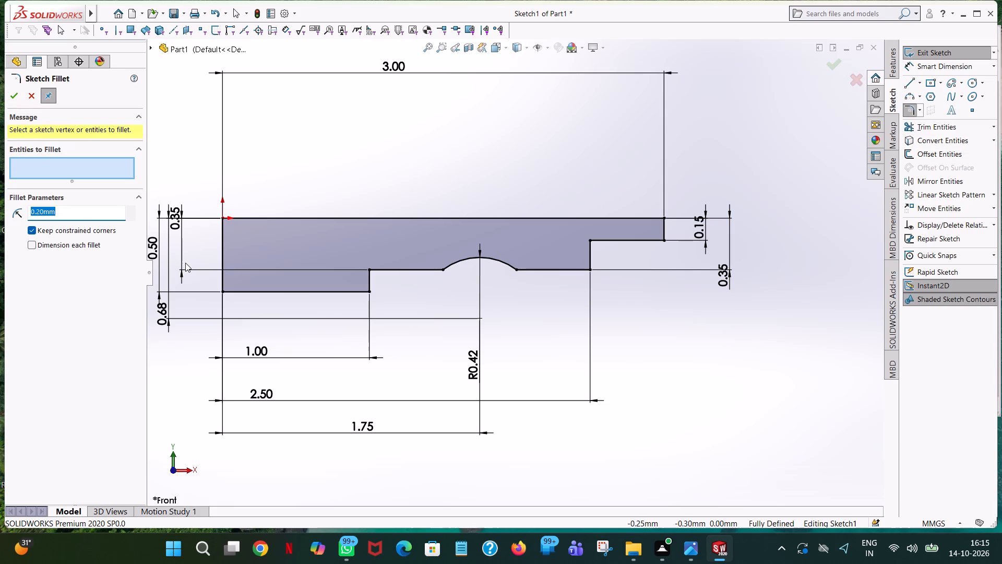
type("0.1")
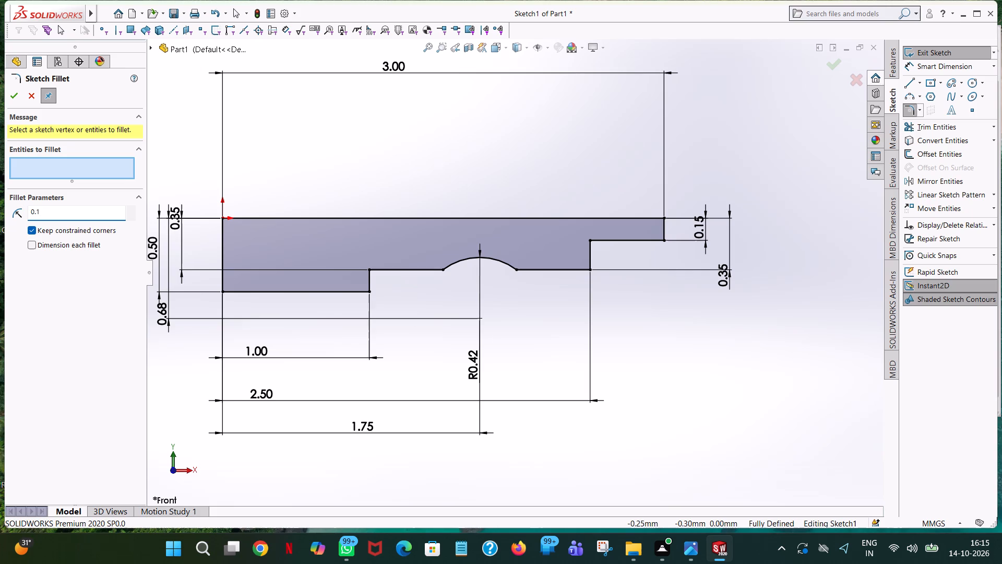
type("00")
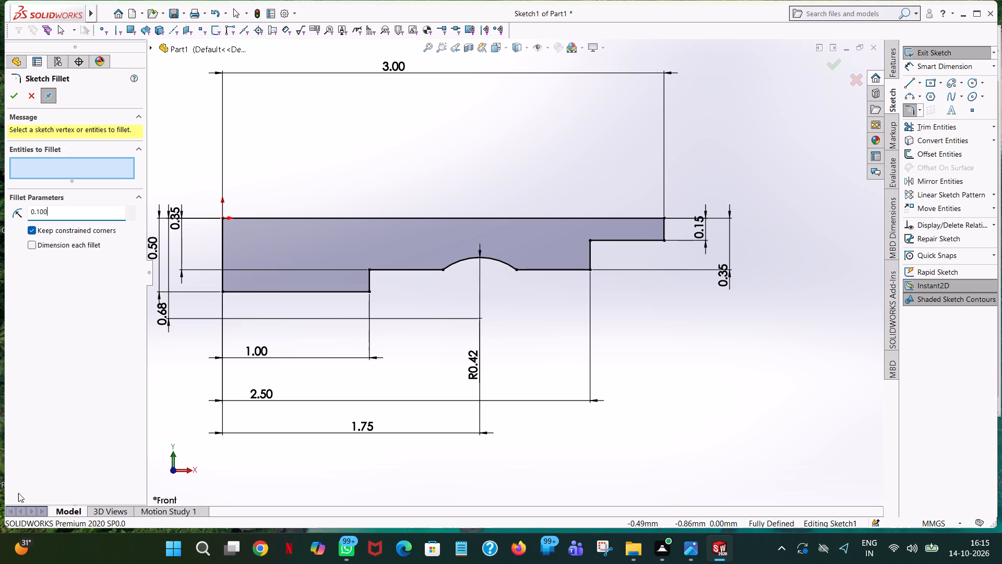
left_click(368, 267)
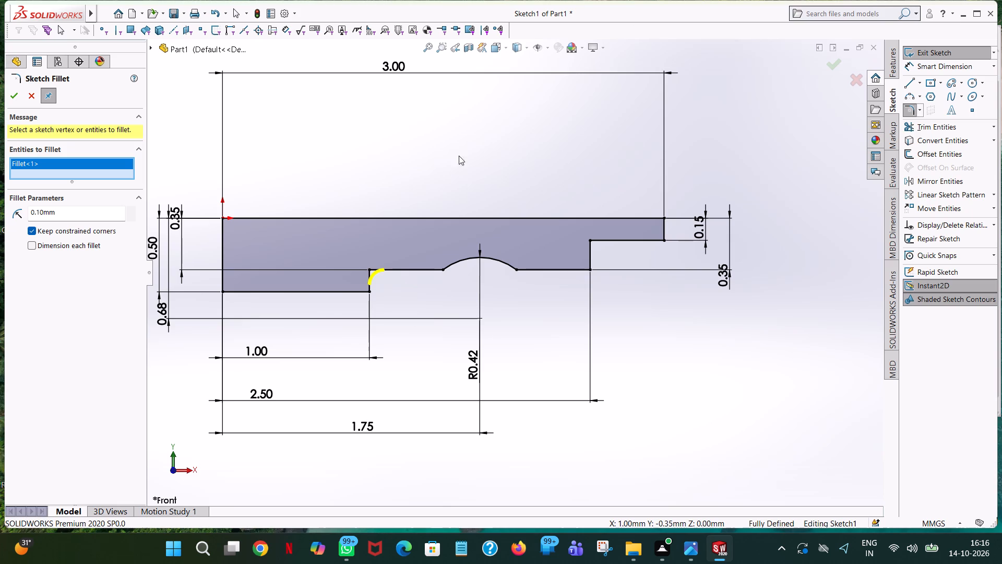
left_click(13, 96)
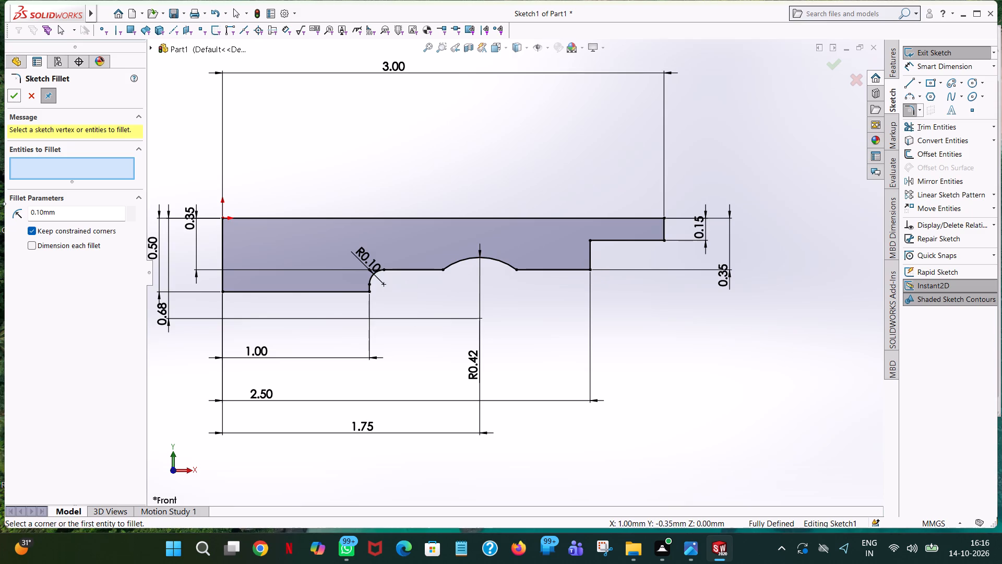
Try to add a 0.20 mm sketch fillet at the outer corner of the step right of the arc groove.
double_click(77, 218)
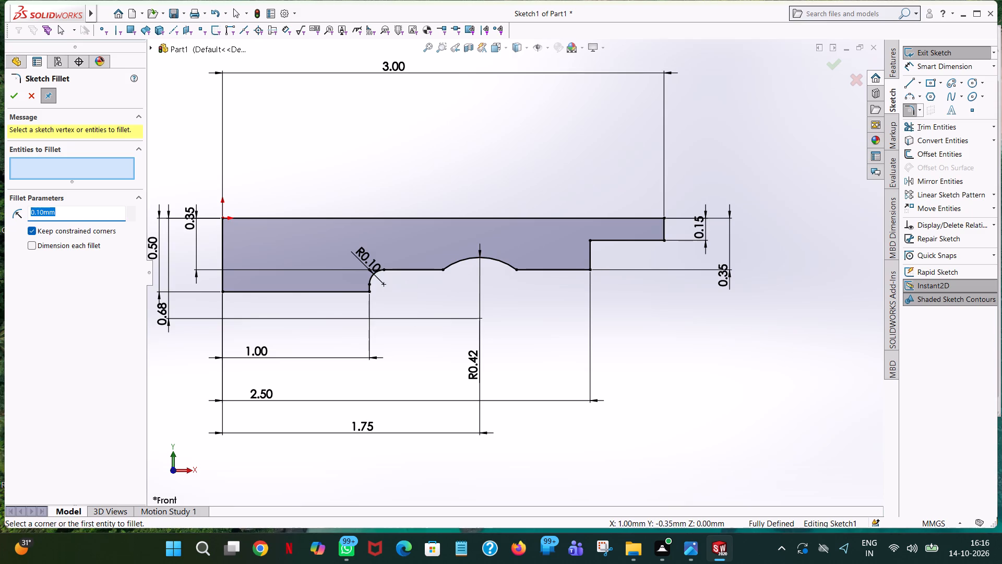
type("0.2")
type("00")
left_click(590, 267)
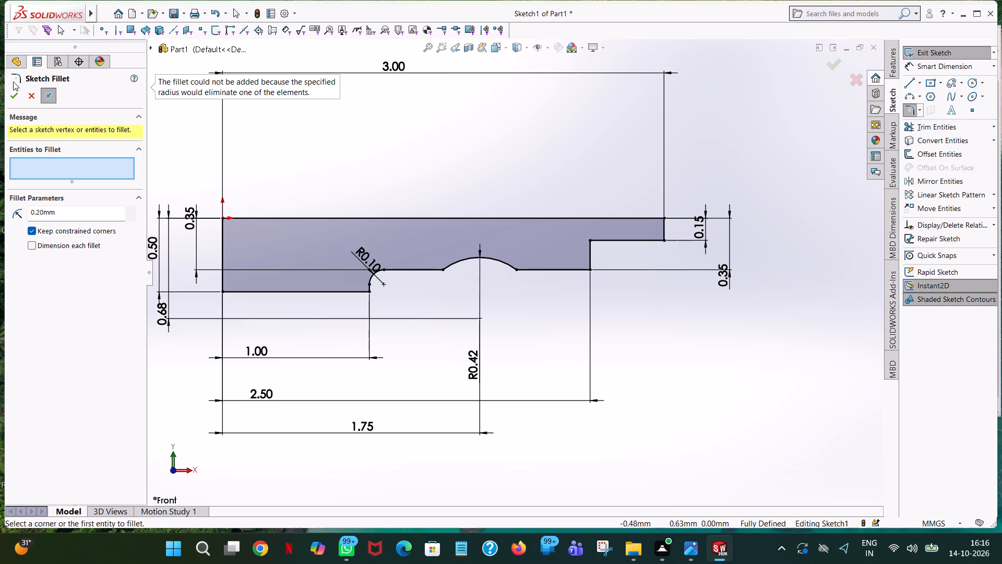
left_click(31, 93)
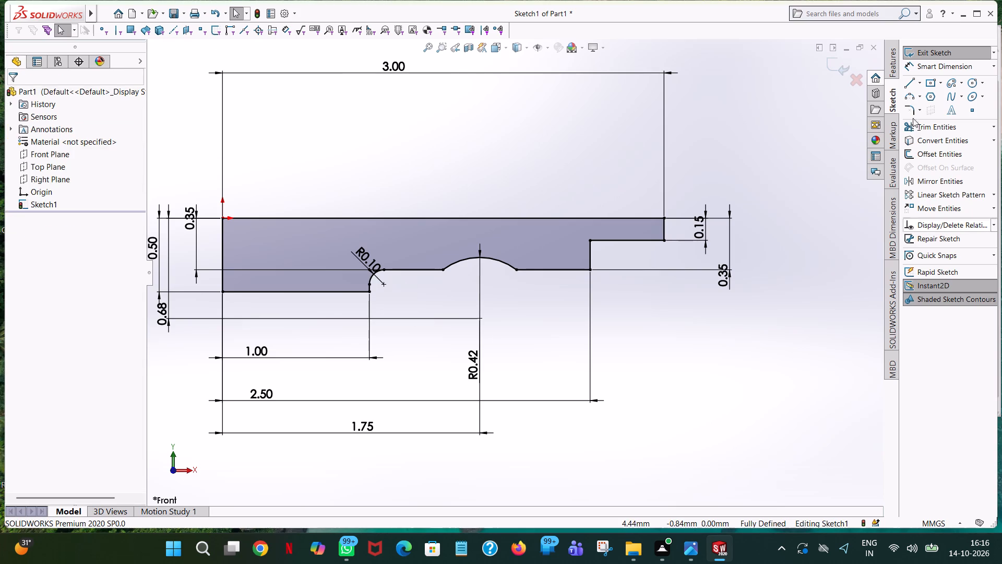
Sketch a perimeter circle of radius 0.20 mm tangent to the horizontal and vertical lines forming the outer corner right of the groove.
left_click(981, 81)
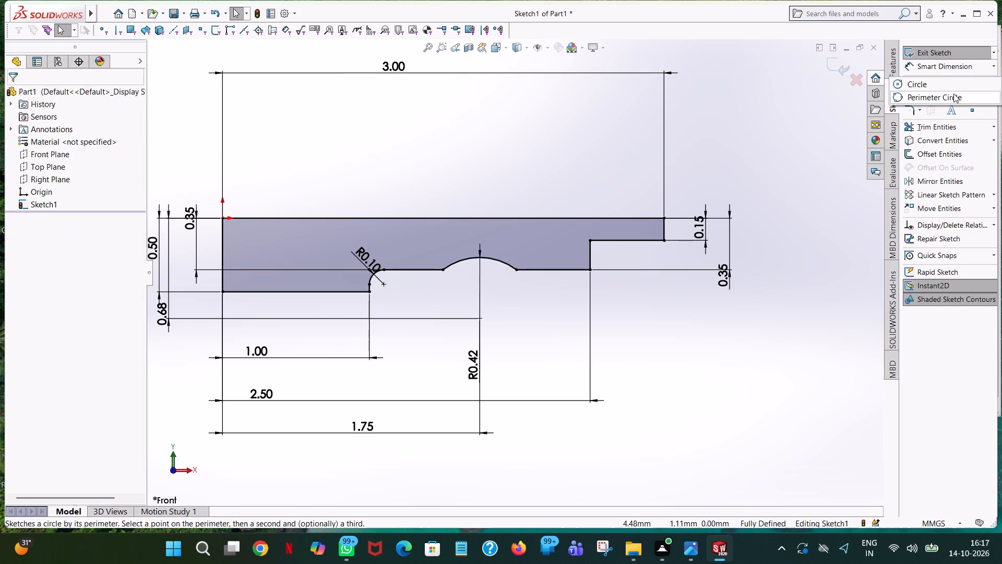
left_click(952, 94)
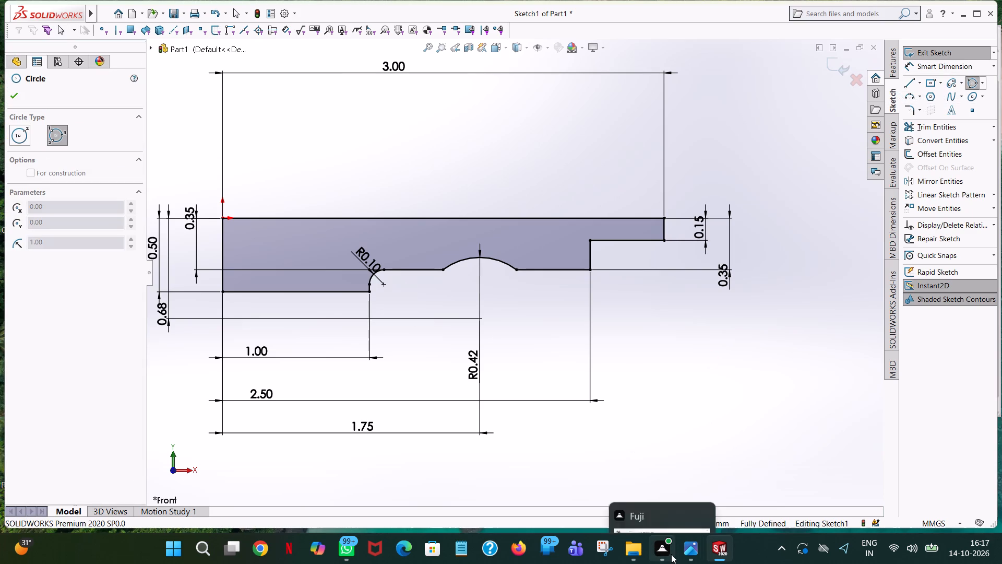
left_click(577, 271)
left_click(589, 251)
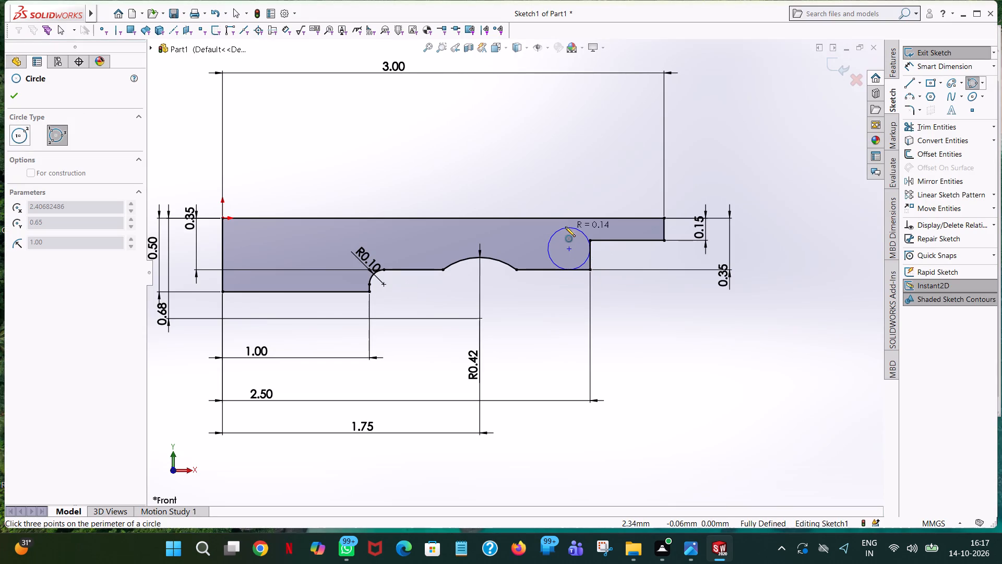
left_click(564, 227)
type("0.200")
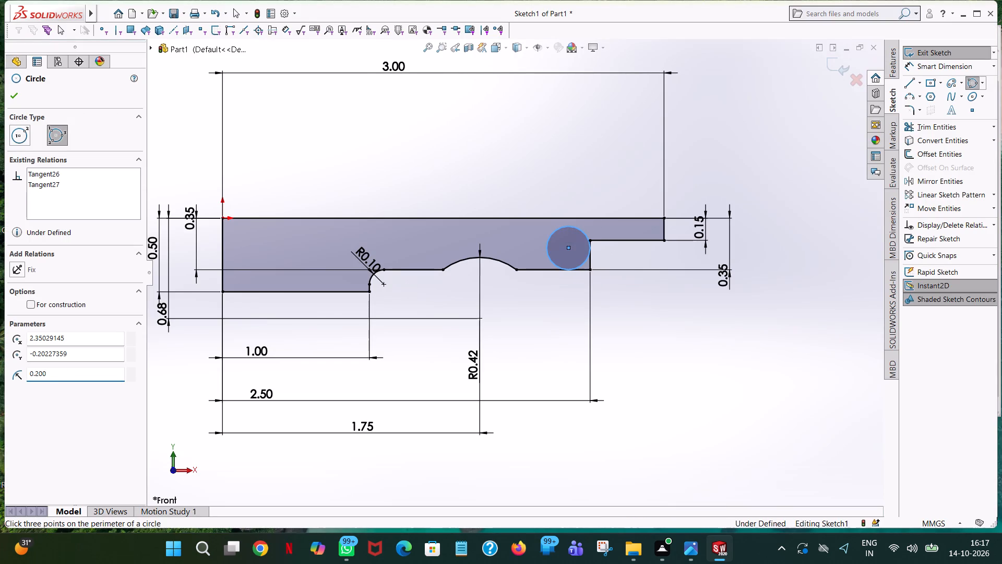
key("Return")
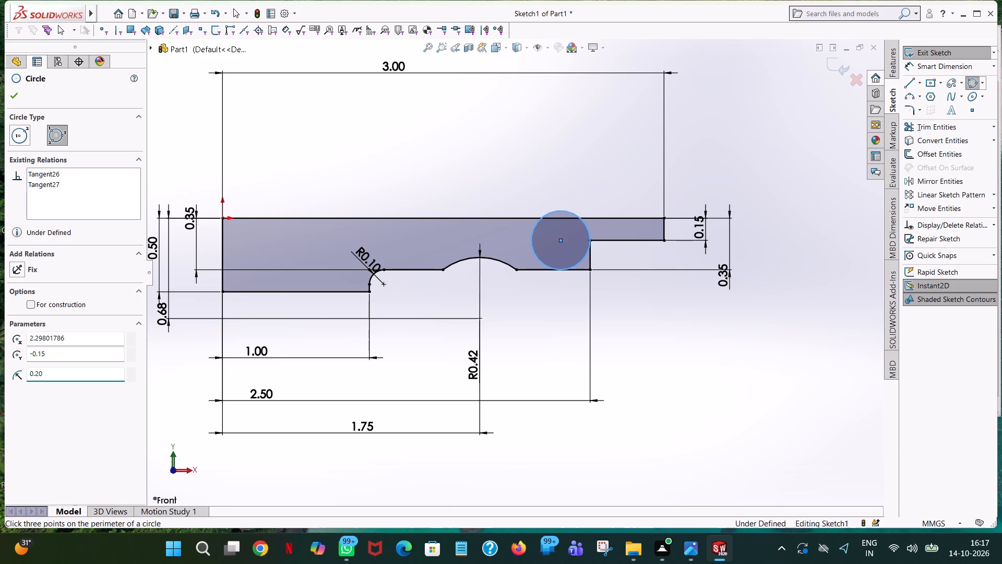
right_click(564, 227)
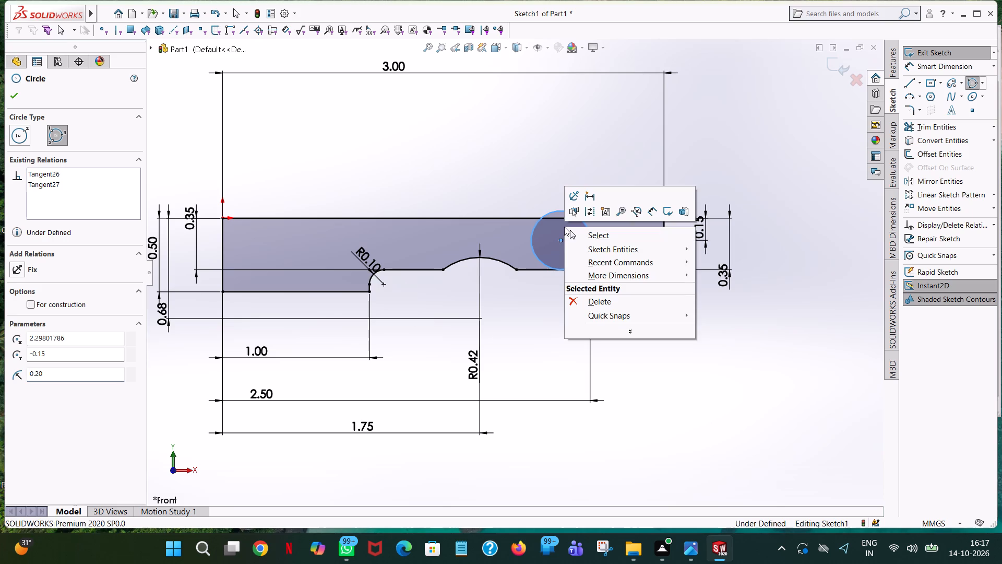
left_click(615, 239)
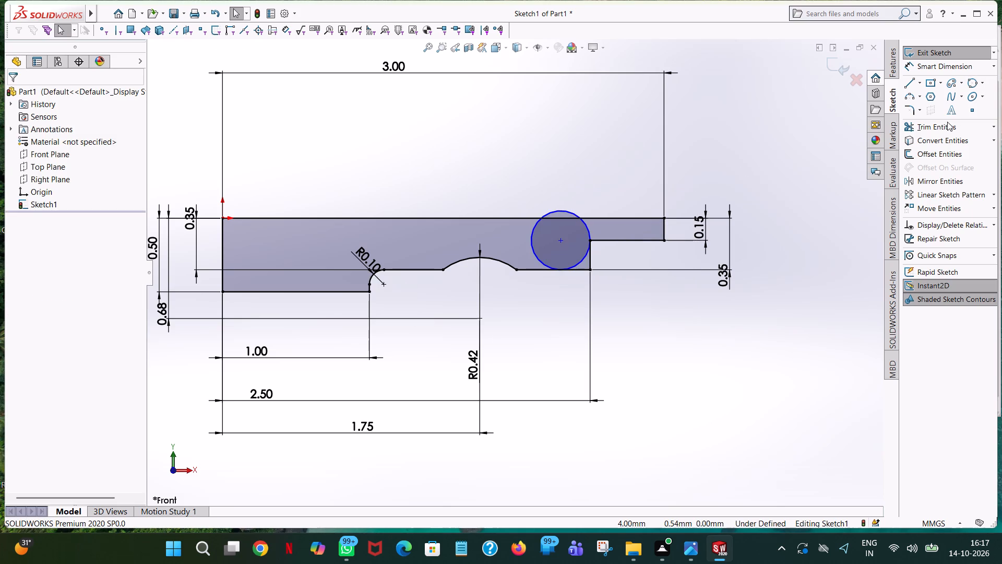
Trim the circle to its lower outer quarter arc and remove the leftover corner line segments, leaving a rounded corner.
left_click(936, 130)
left_click(559, 209)
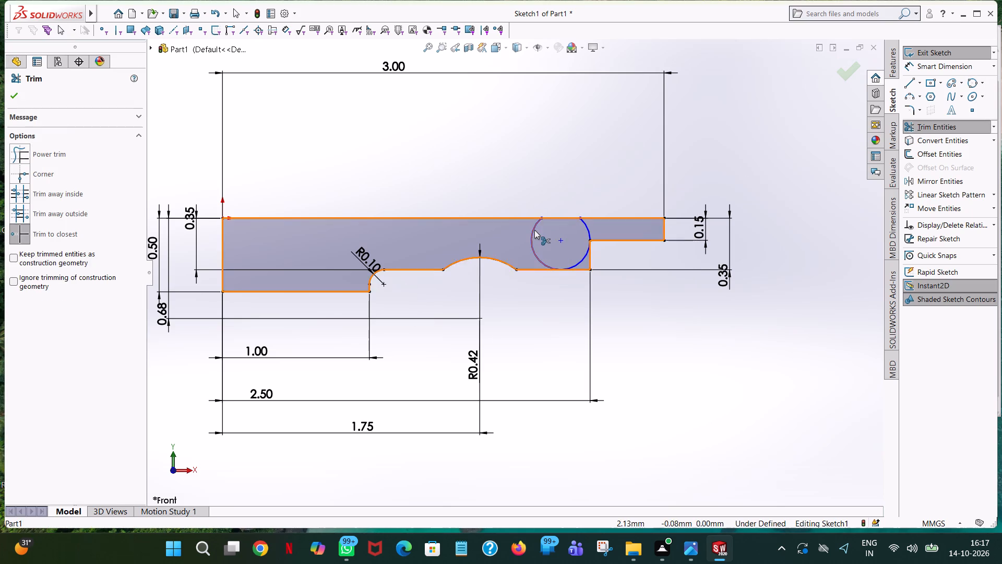
left_click(533, 230)
left_click(582, 224)
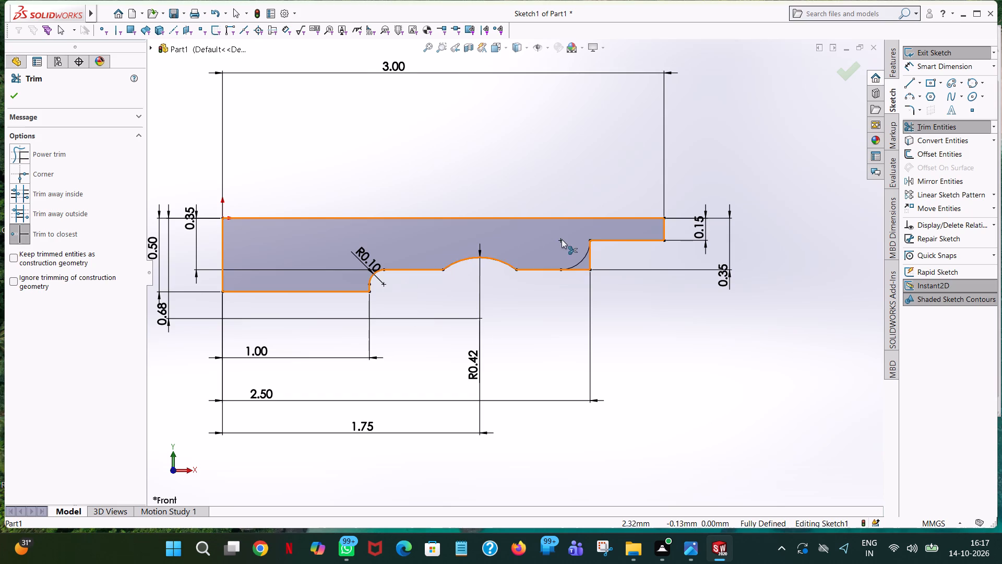
left_click(579, 269)
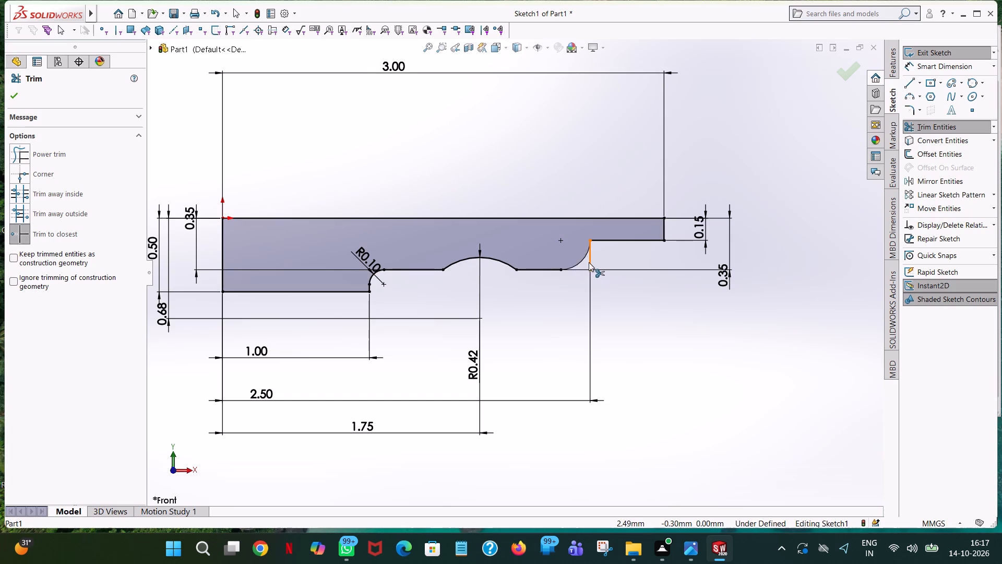
left_click(589, 262)
left_click(10, 94)
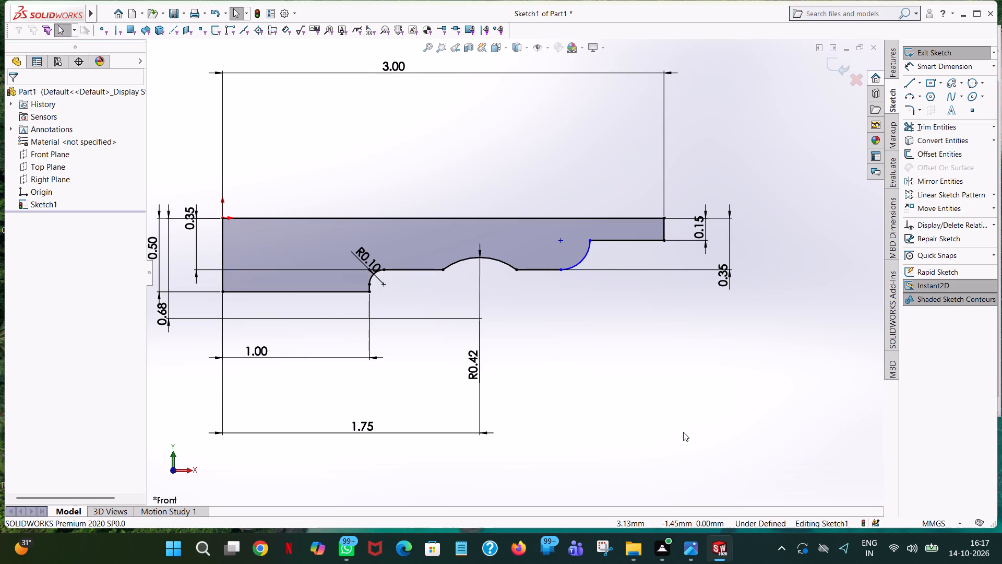
Dimension the radius of the trimmed corner arc right of the groove.
left_click(918, 70)
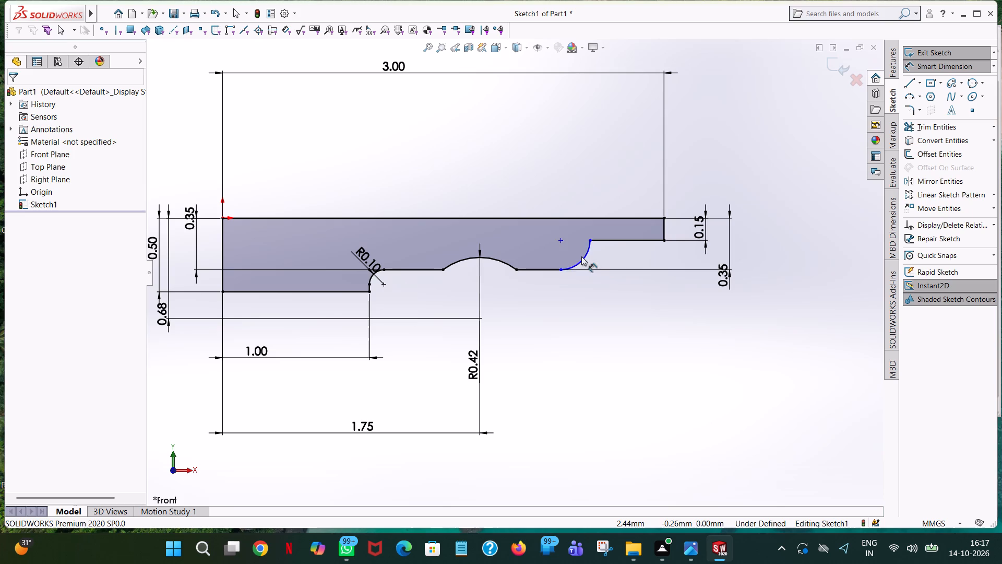
left_click(582, 261)
left_click(622, 340)
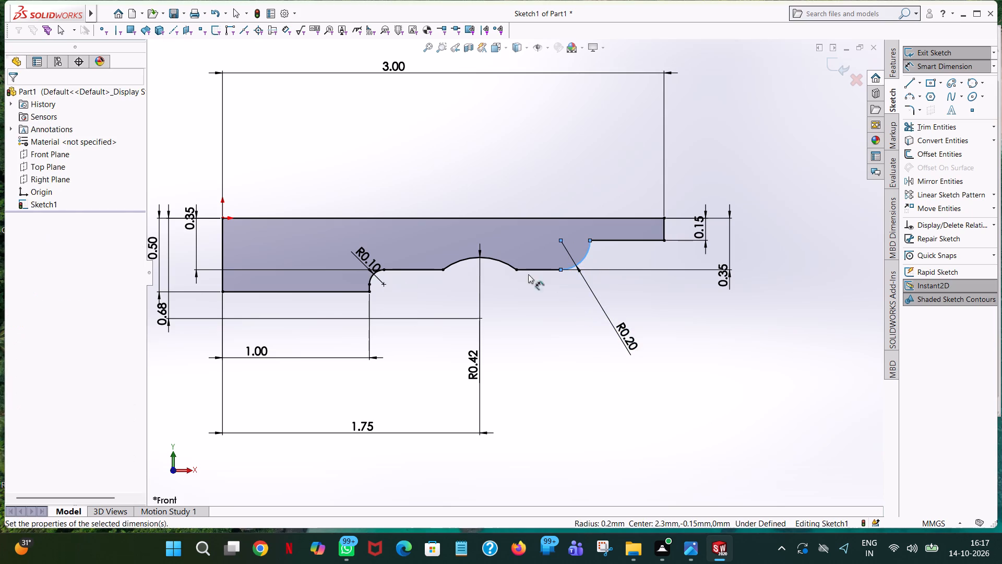
left_click(579, 325)
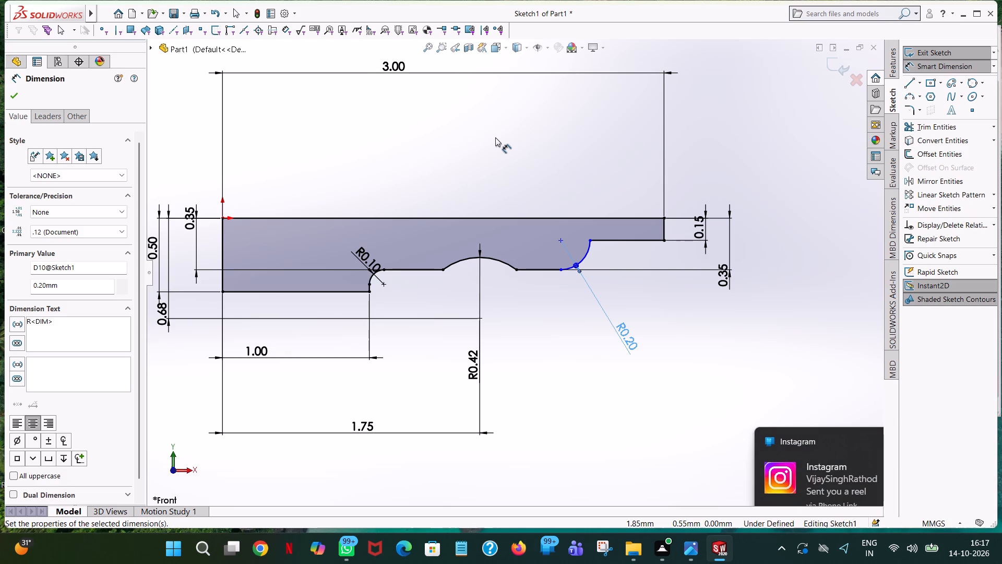
left_click(422, 113)
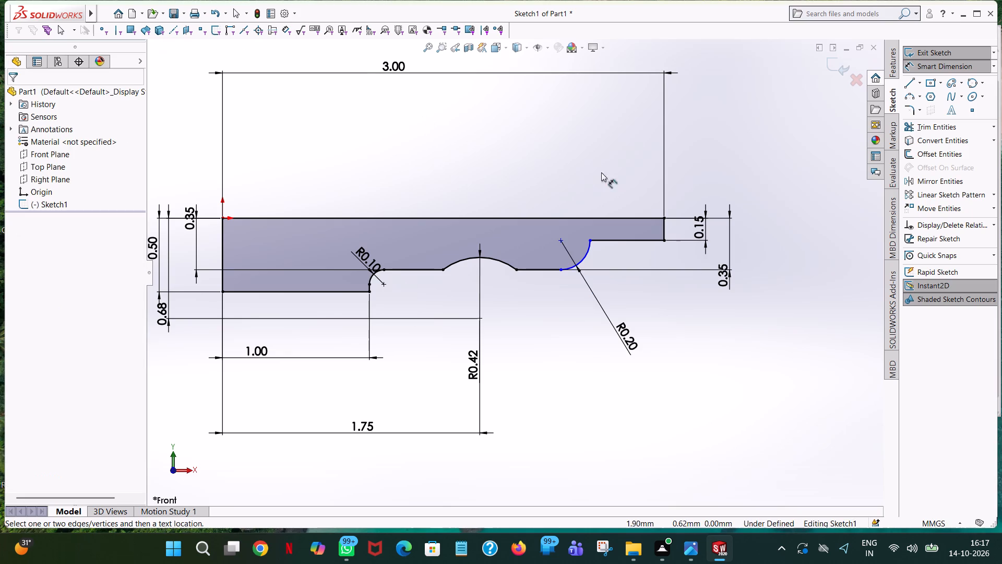
Dimension the horizontal distance from the origin to the centre of the rounded corner arc.
left_click(564, 241)
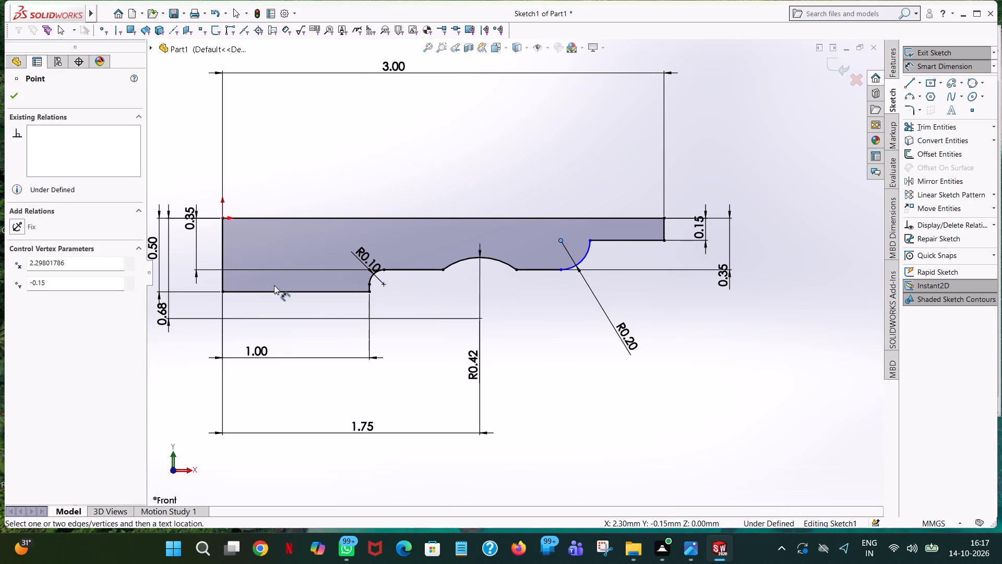
left_click(222, 217)
left_click(474, 143)
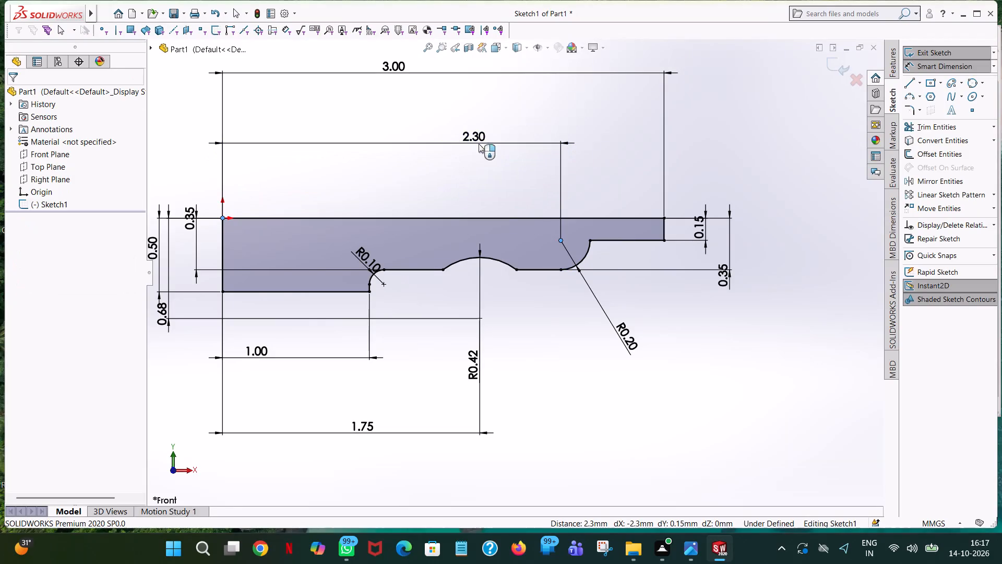
left_click(426, 125)
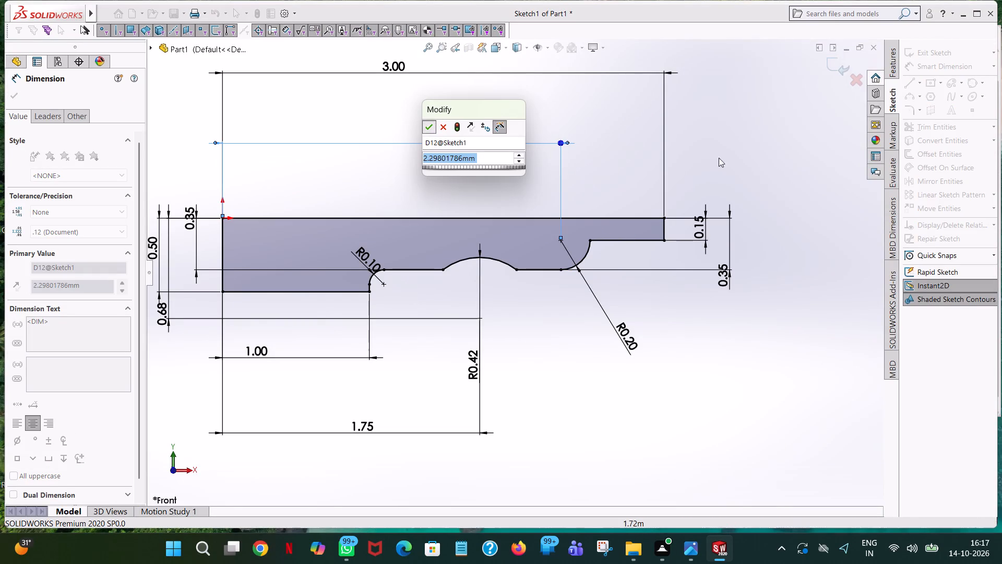
left_click(769, 154)
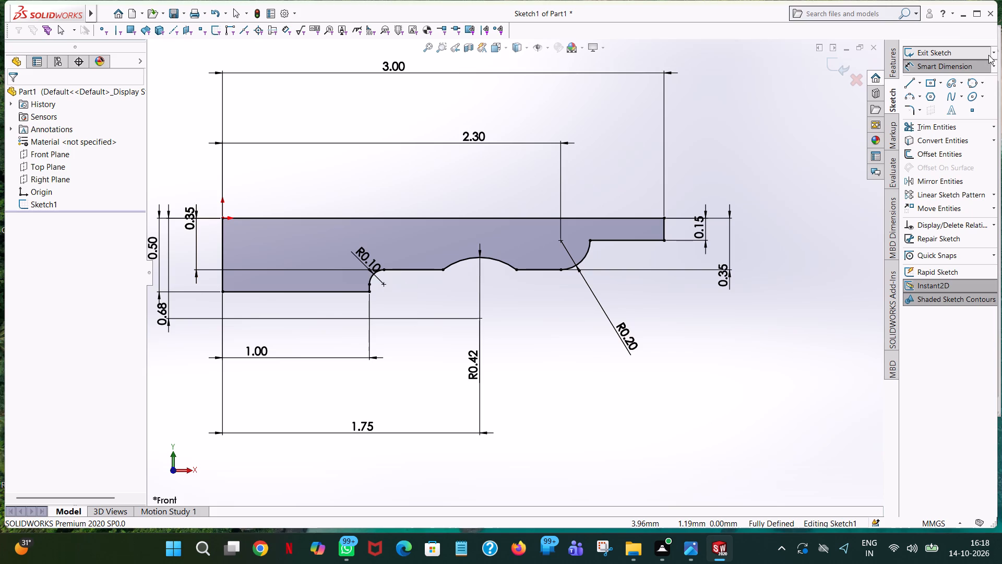
Revolve the closed half profile 360 degrees about its 3 mm axis line into a solid pin.
left_click(892, 64)
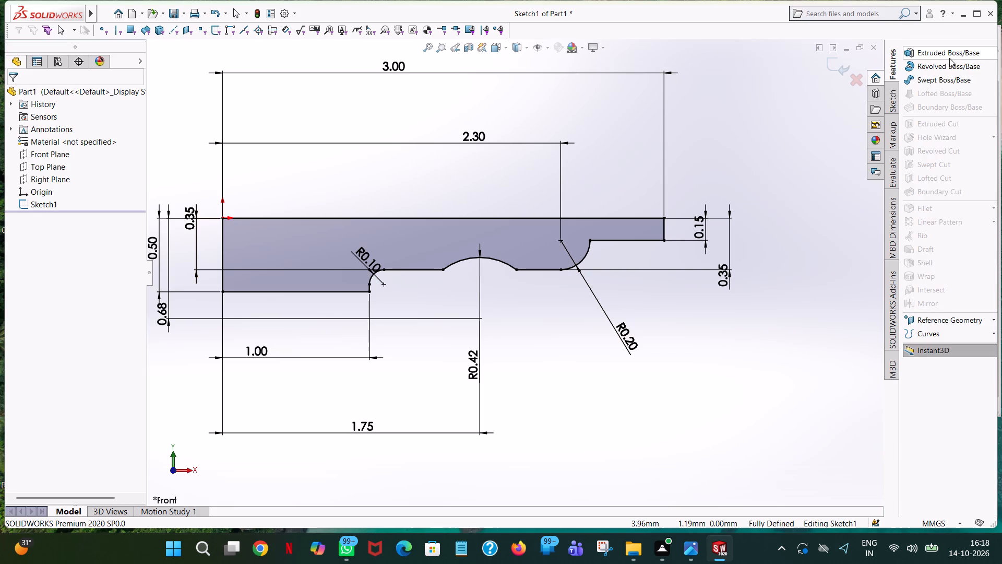
left_click(910, 64)
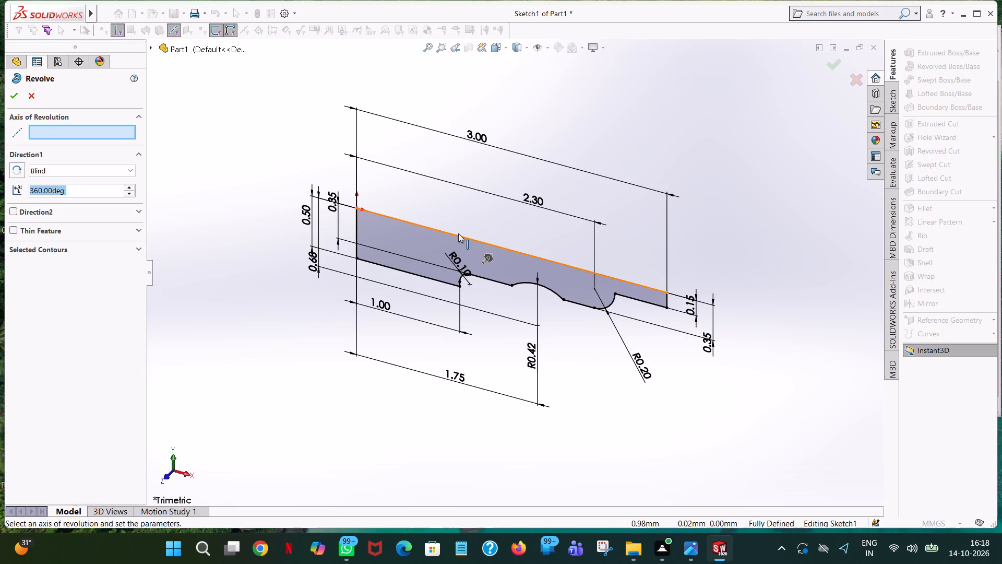
left_click(458, 235)
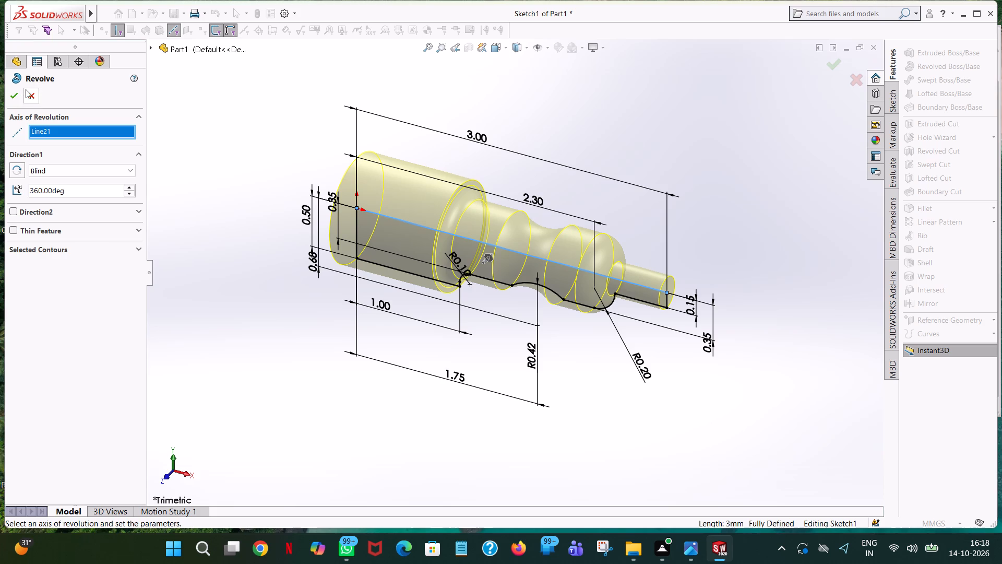
left_click(14, 95)
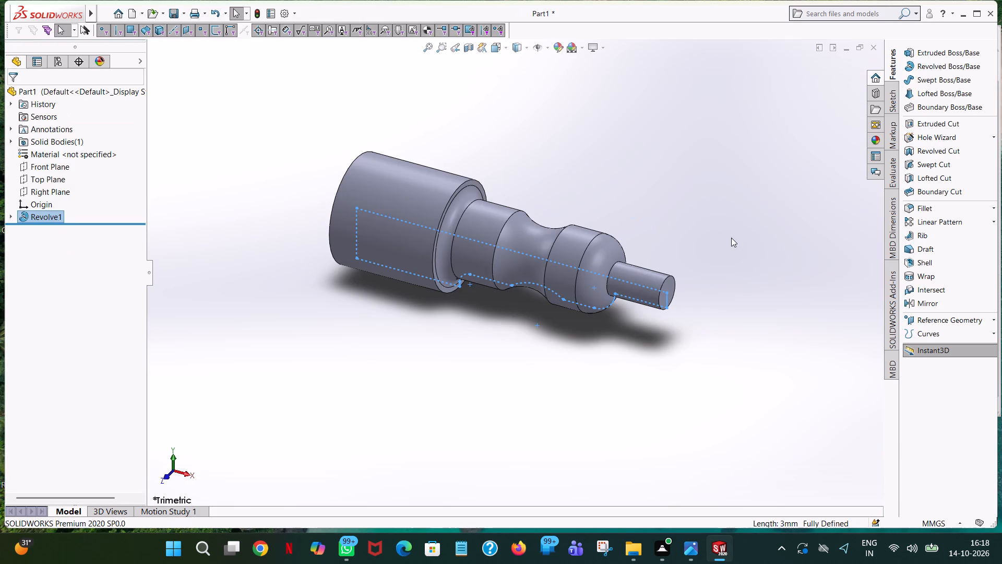
left_click(731, 238)
Examine the revolved pin from several angles, checking its steps, arc groove and rounded corners.
middle_click_drag(731, 238, 750, 182)
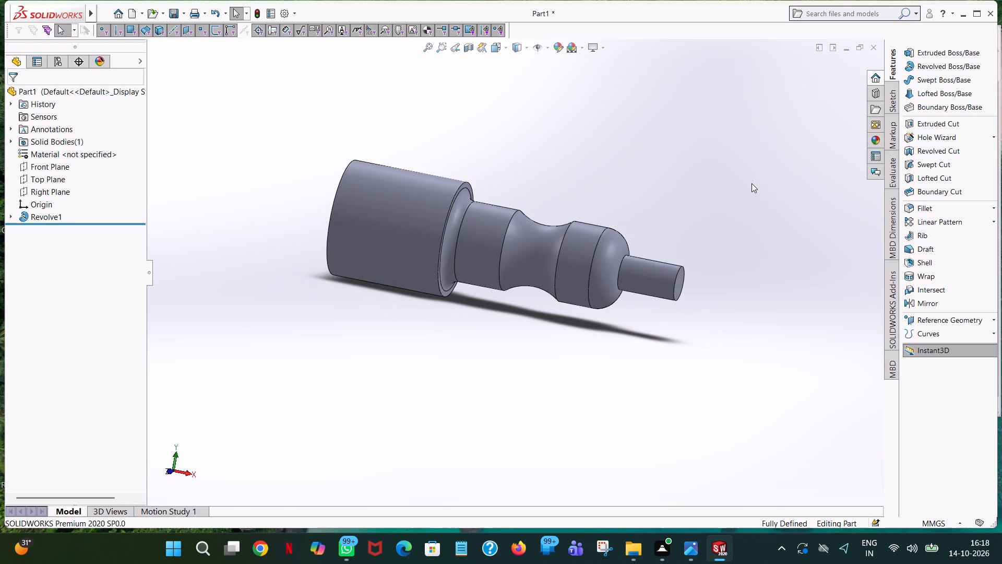
middle_click_drag(627, 350, 639, 224)
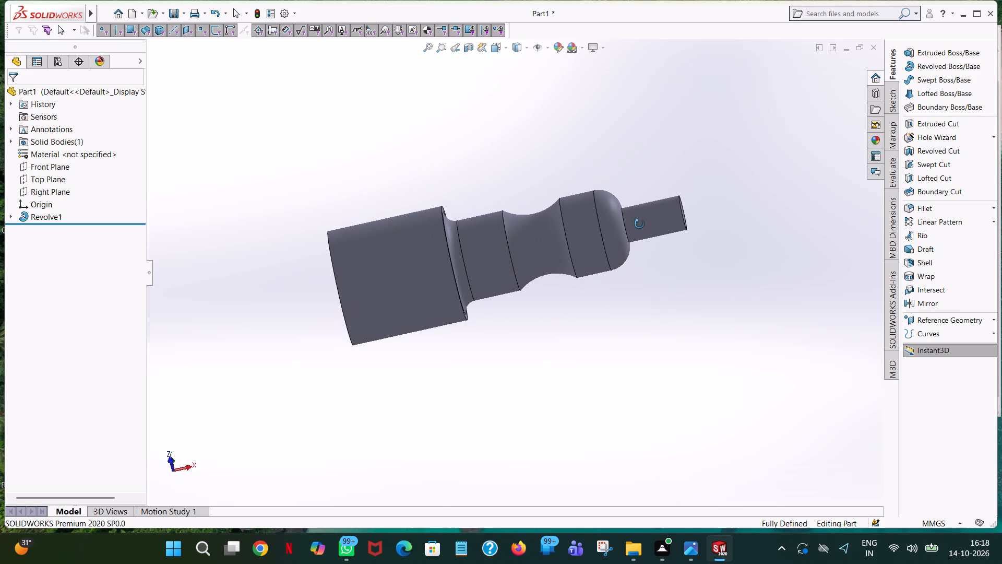
middle_click_drag(639, 224, 640, 224)
scroll(640, 224, "up", 3)
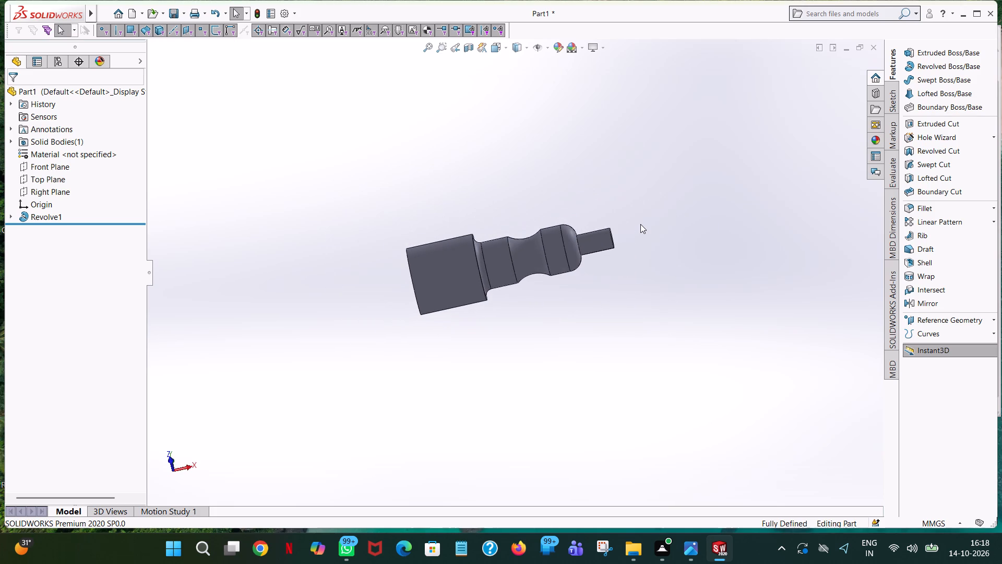
middle_click_drag(640, 224, 604, 324)
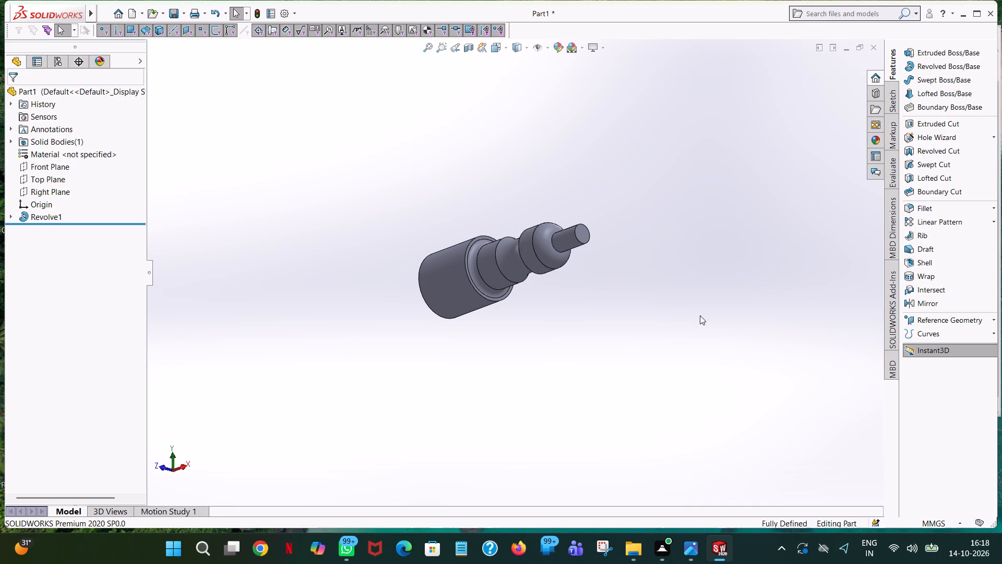
scroll(700, 315, "down", 3)
middle_click_drag(451, 206, 607, 222)
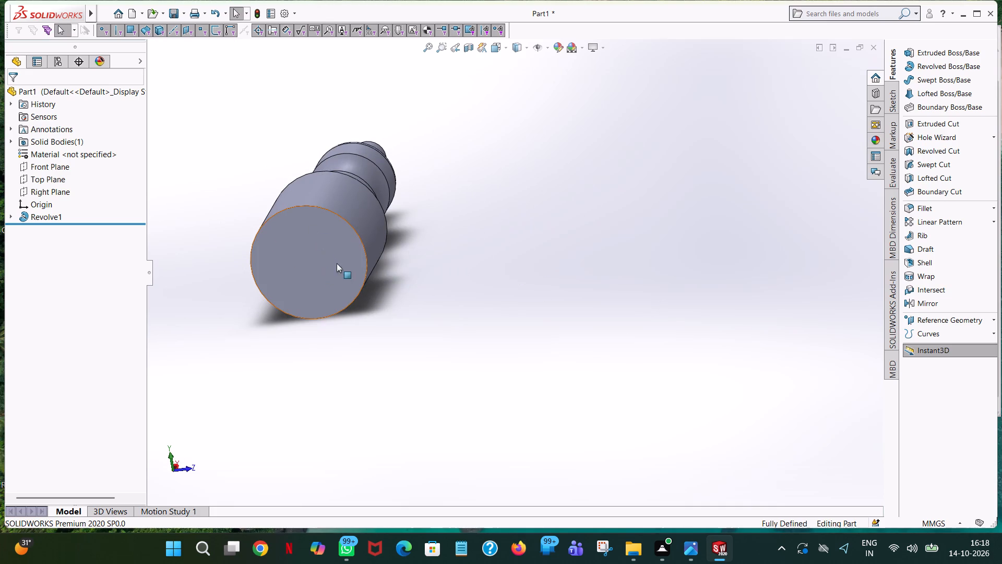
scroll(342, 358, "up", 1)
middle_click_drag(432, 300, 332, 308)
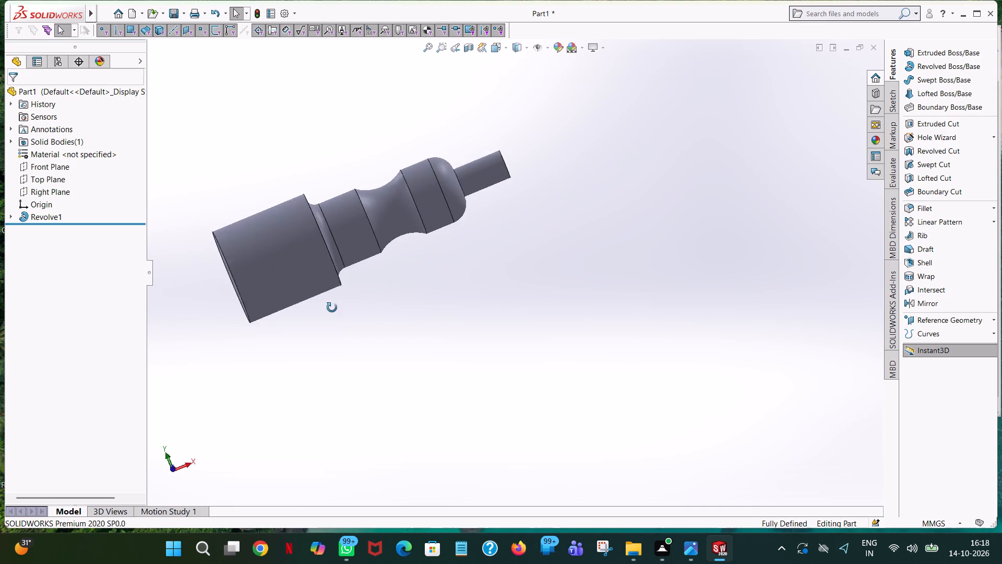
middle_click_drag(332, 308, 331, 308)
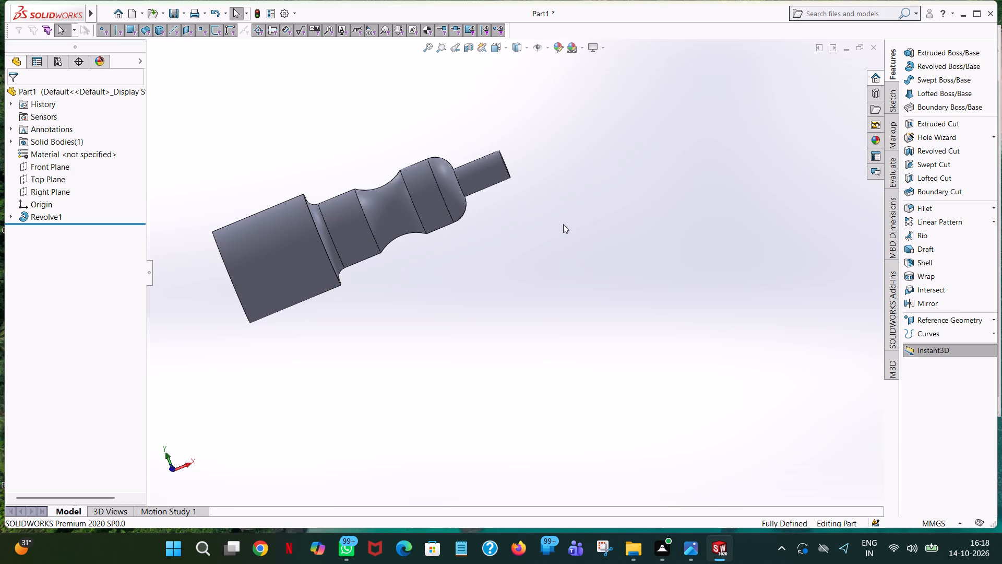
middle_click_drag(535, 238, 485, 264)
scroll(517, 250, "down", 1)
scroll(343, 206, "down", 3)
middle_click_drag(343, 206, 839, 187)
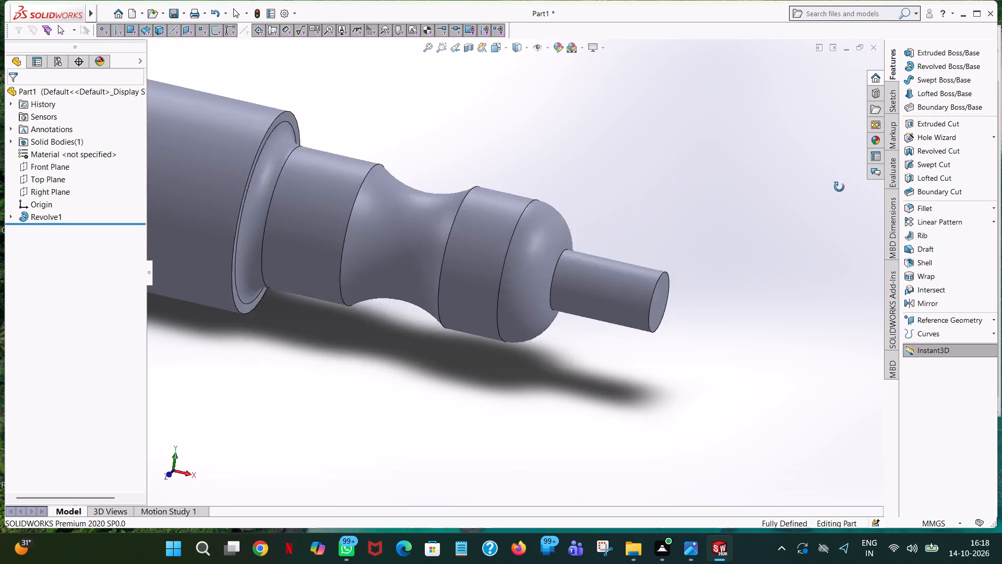
middle_click_drag(839, 187, 790, 226)
scroll(790, 226, "up", 1)
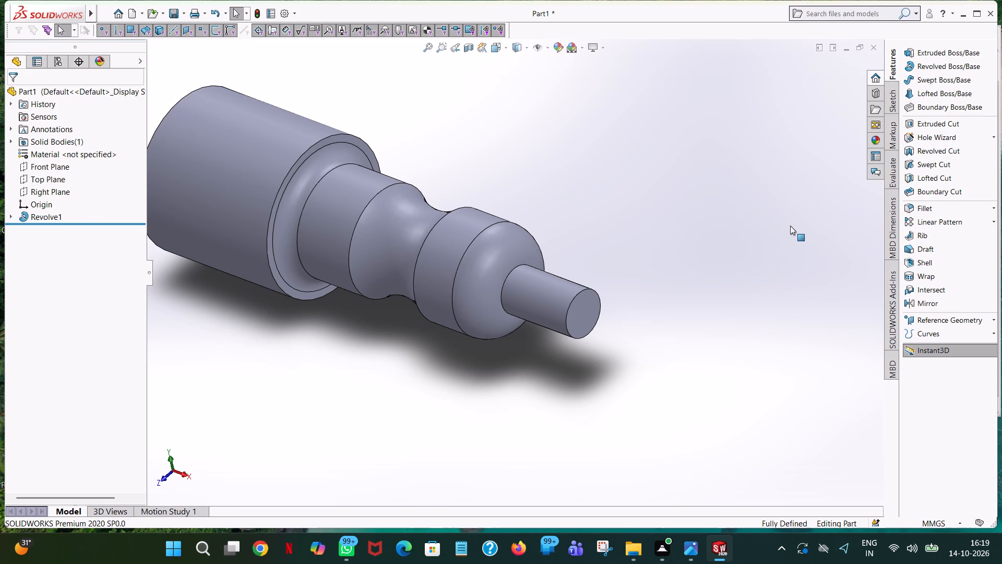
scroll(790, 226, "up", 2)
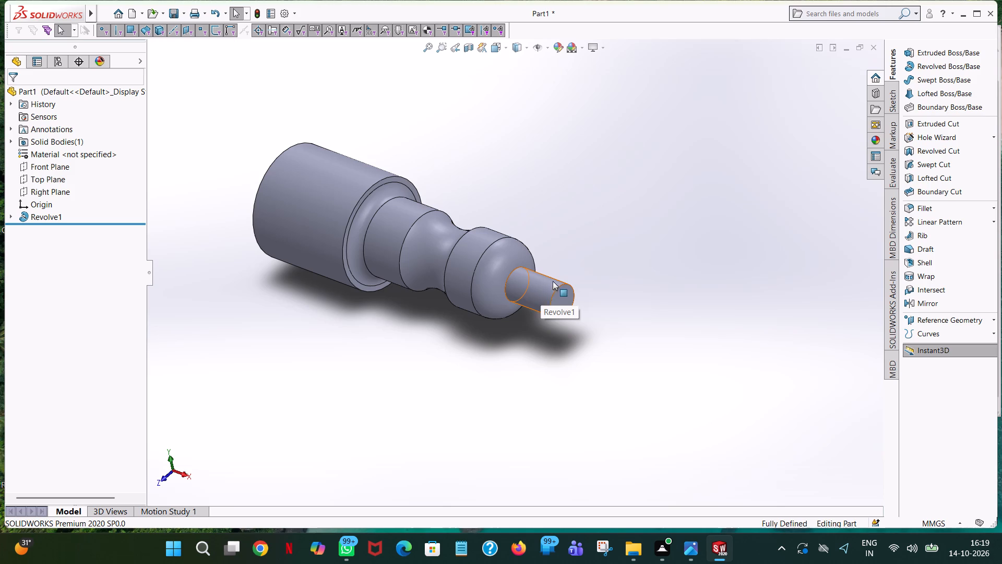
middle_click_drag(683, 244, 701, 321)
scroll(458, 237, "down", 4)
middle_click_drag(458, 237, 486, 230)
scroll(486, 230, "up", 5)
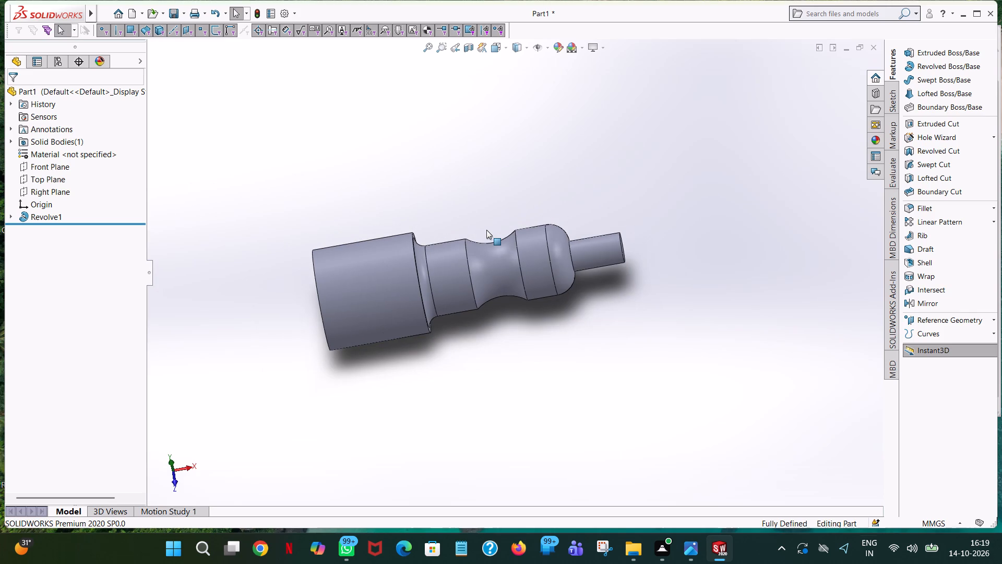
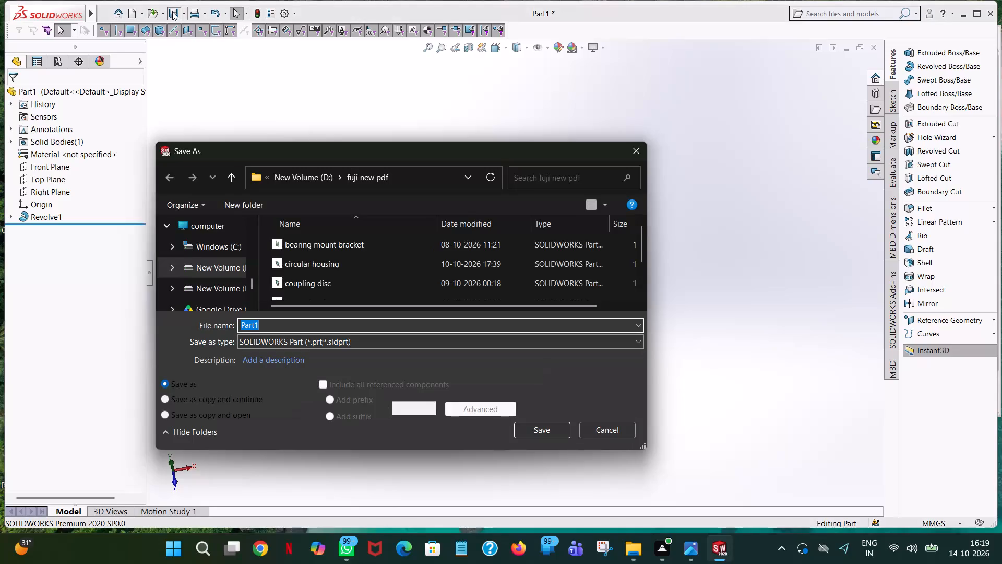
Save the pin as an Adobe PDF named "stepped pin" in the fuji new pdf folder.
type("stepped pin")
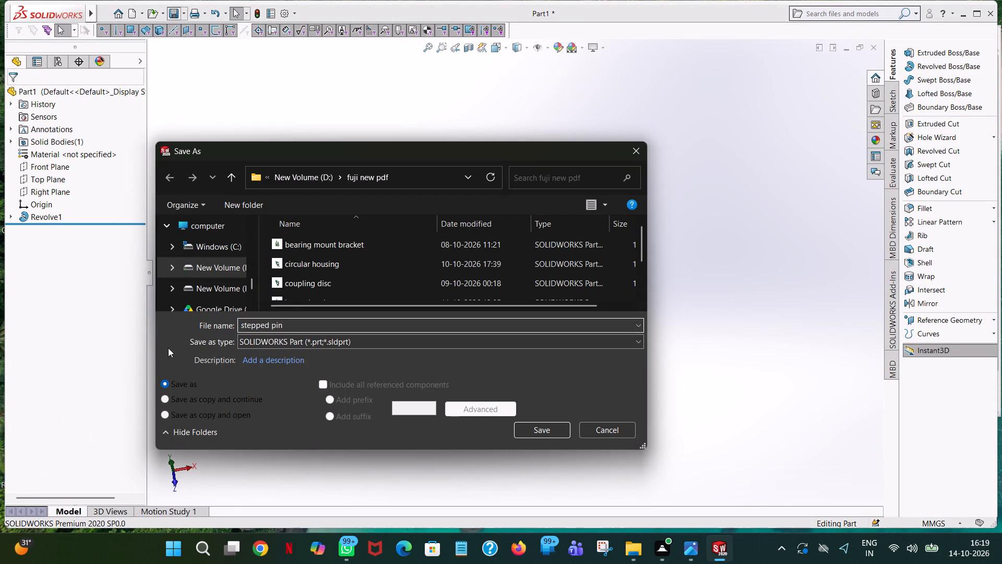
left_click(360, 346)
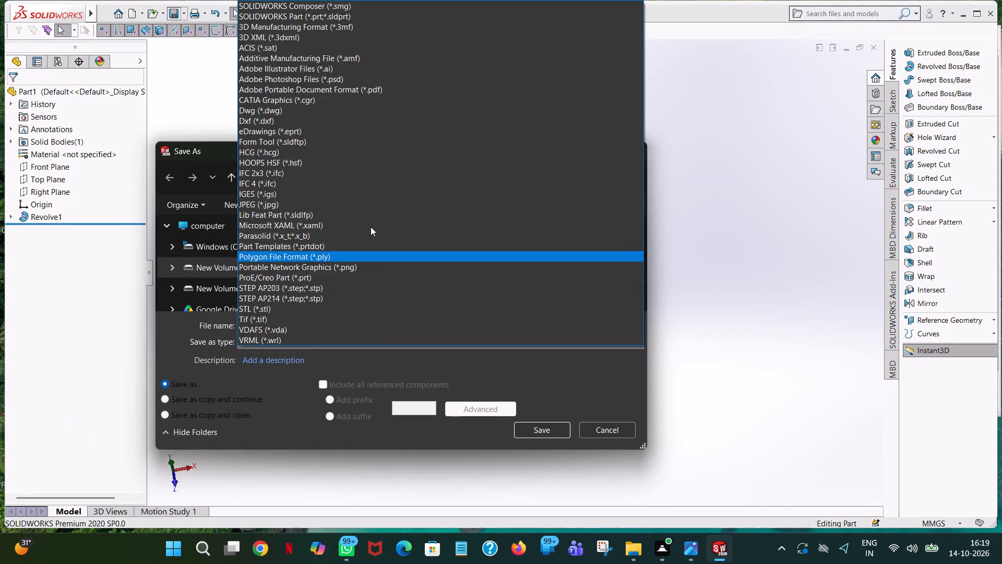
left_click(339, 92)
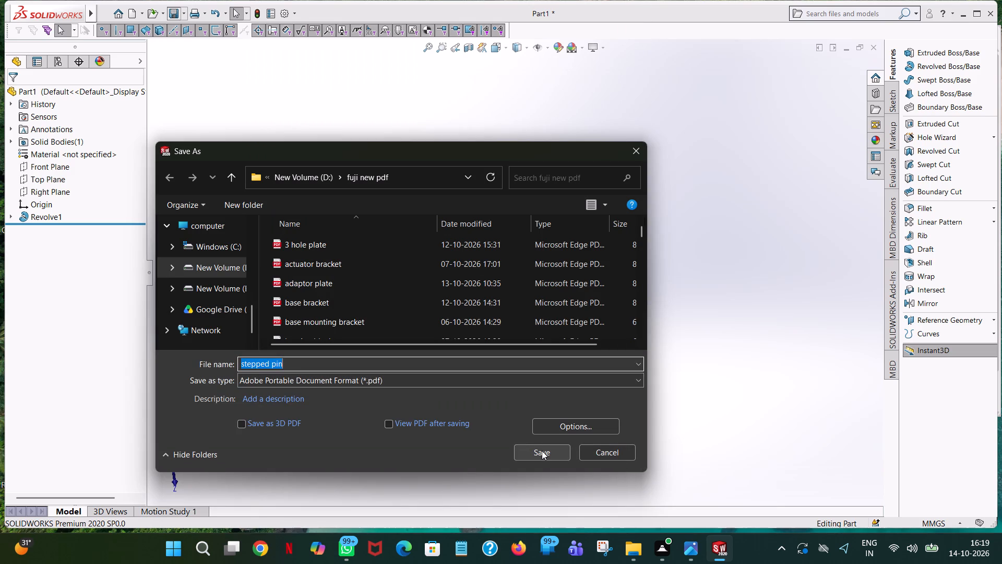
left_click(541, 451)
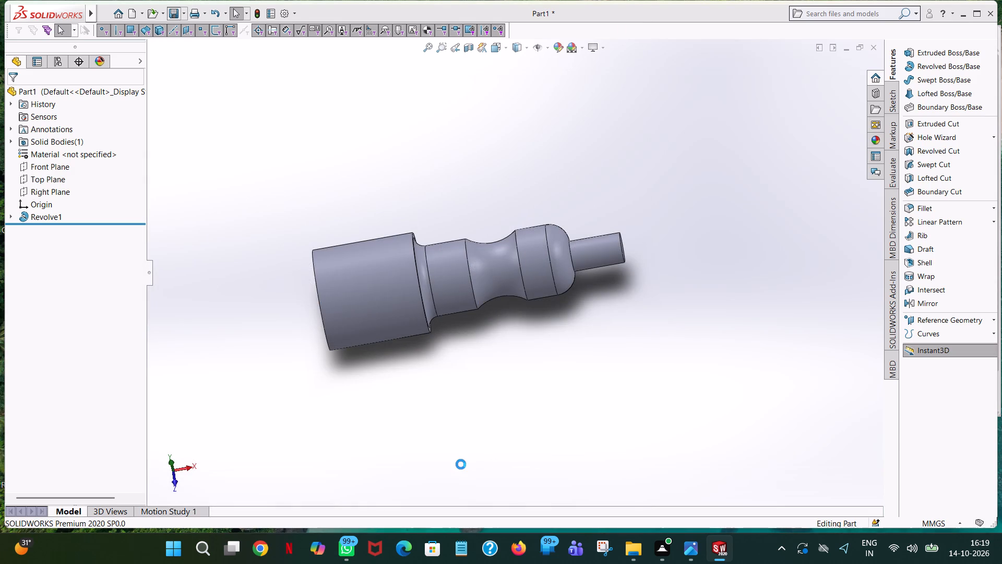
Save another Adobe PDF copy of the pin in the fuji new pdf folder, keeping the file name Part1.
left_click(183, 10)
left_click(197, 43)
left_click(229, 180)
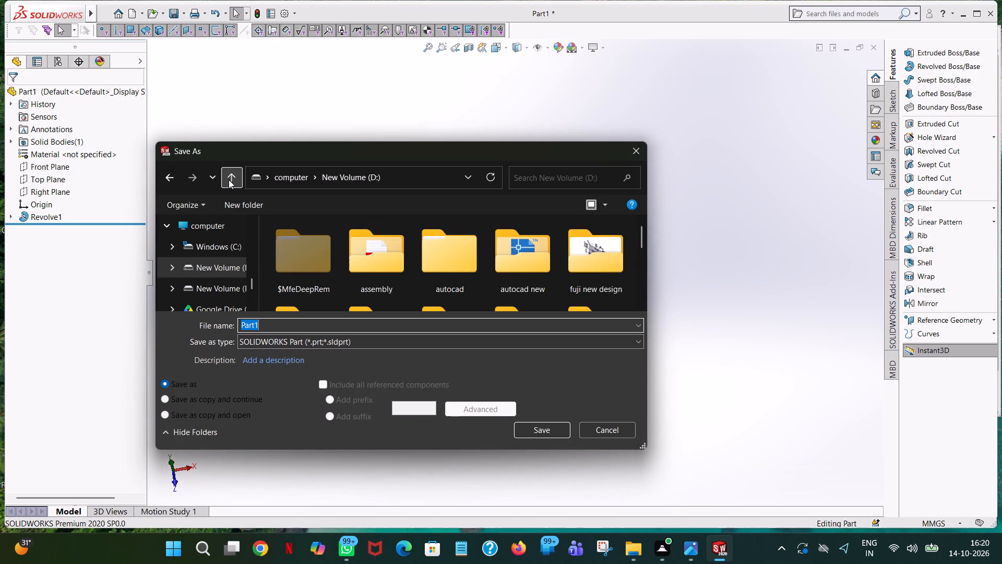
scroll(425, 280, "down", 1)
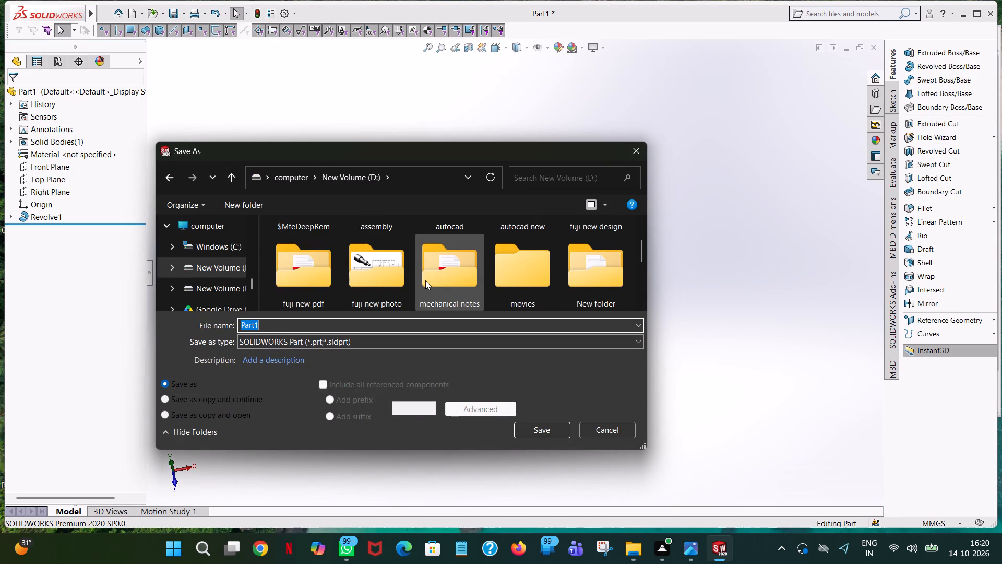
left_click(307, 266)
left_click(307, 266)
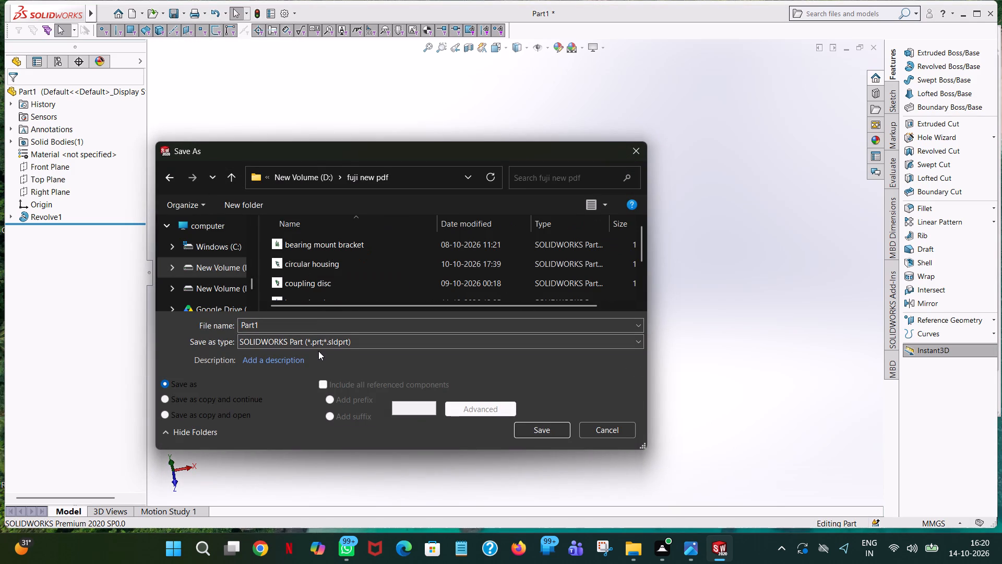
left_click(318, 344)
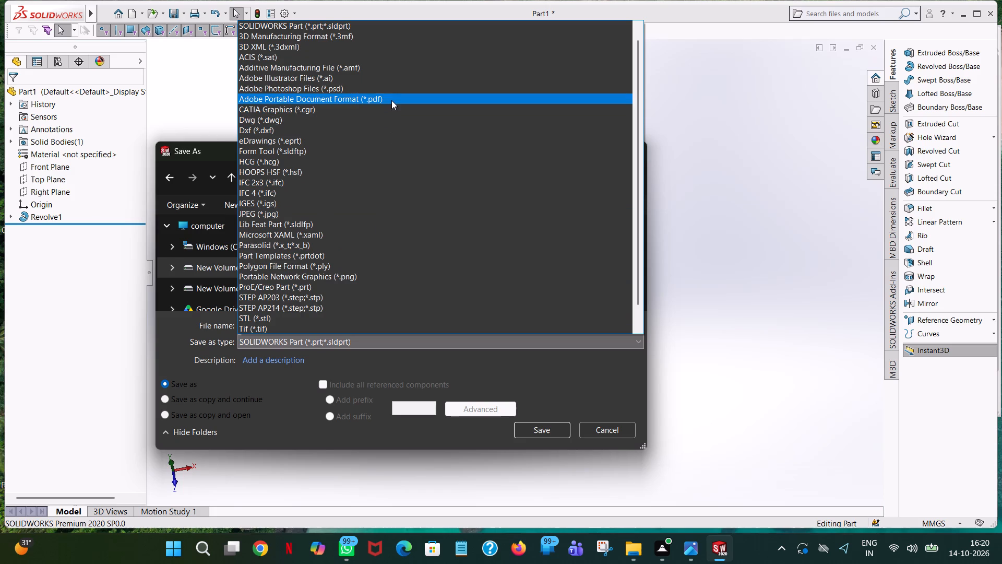
left_click(754, 182)
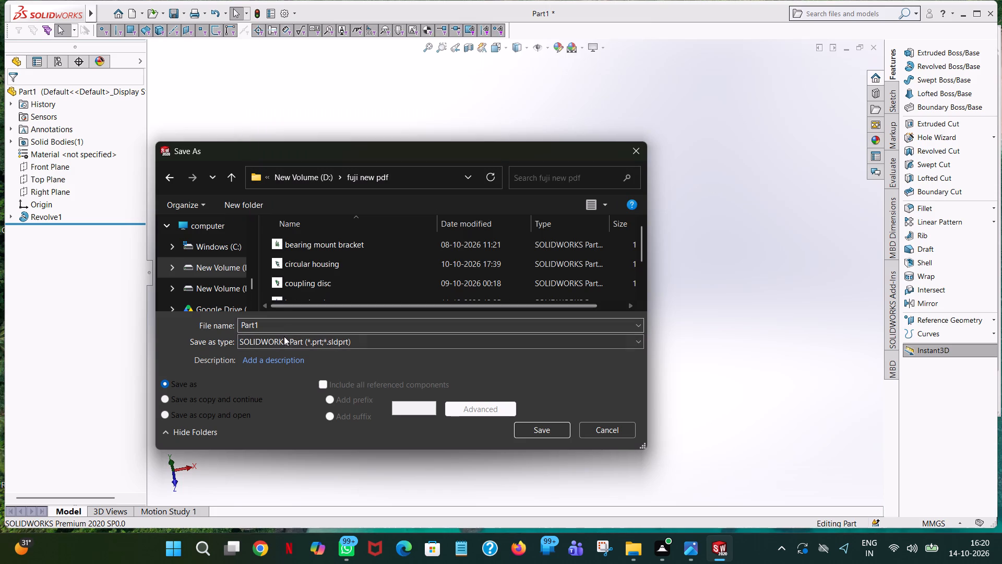
left_click(284, 337)
left_click(337, 98)
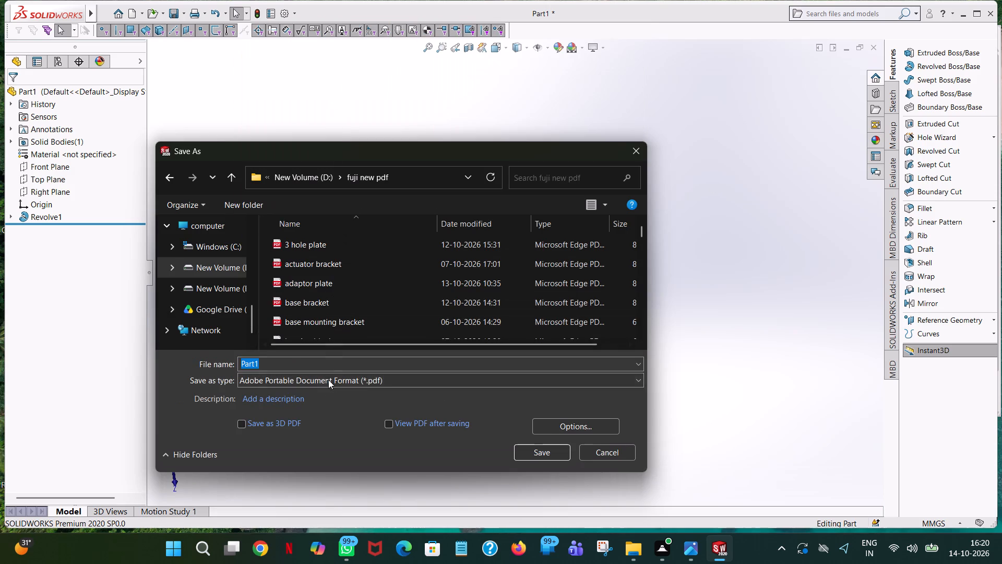
left_click(553, 450)
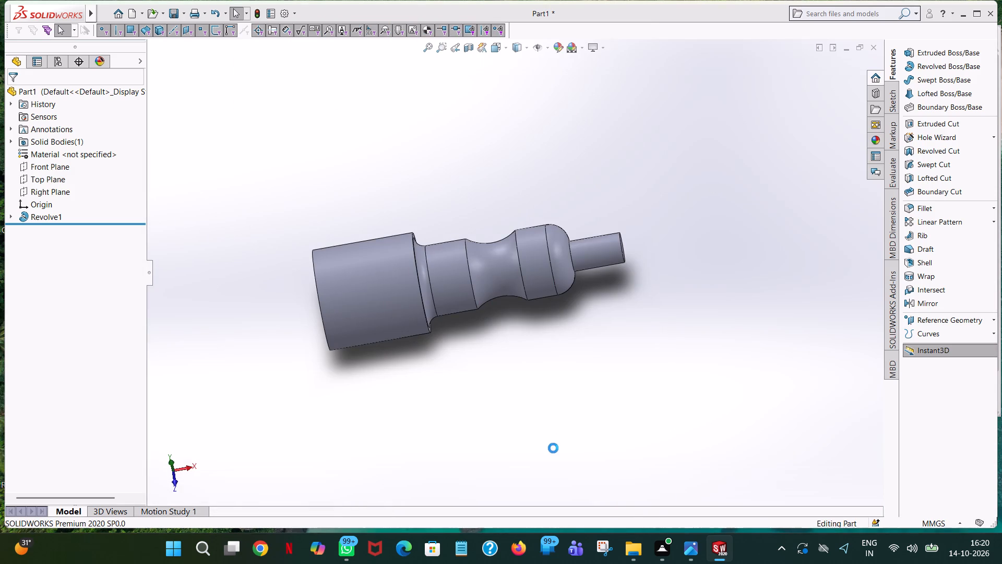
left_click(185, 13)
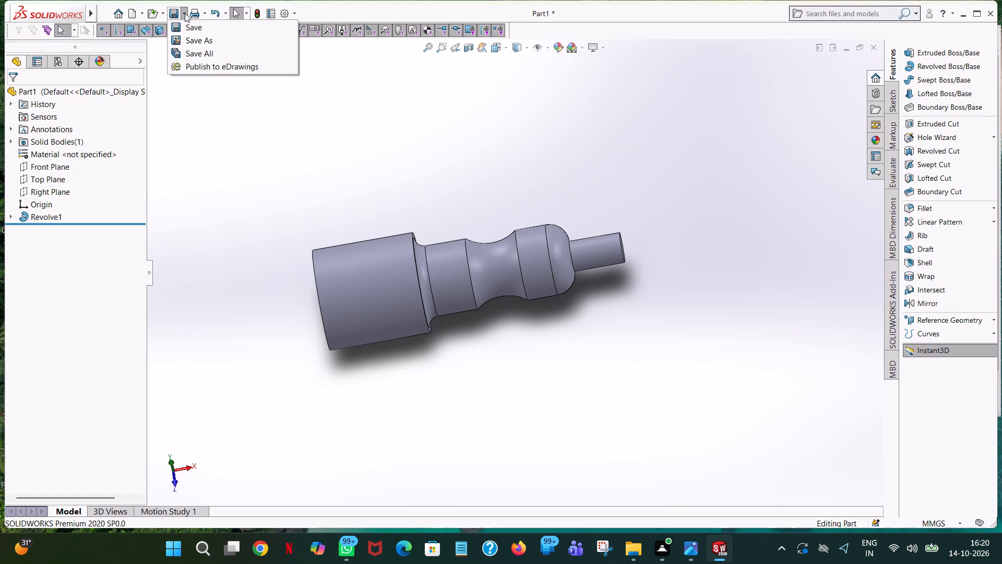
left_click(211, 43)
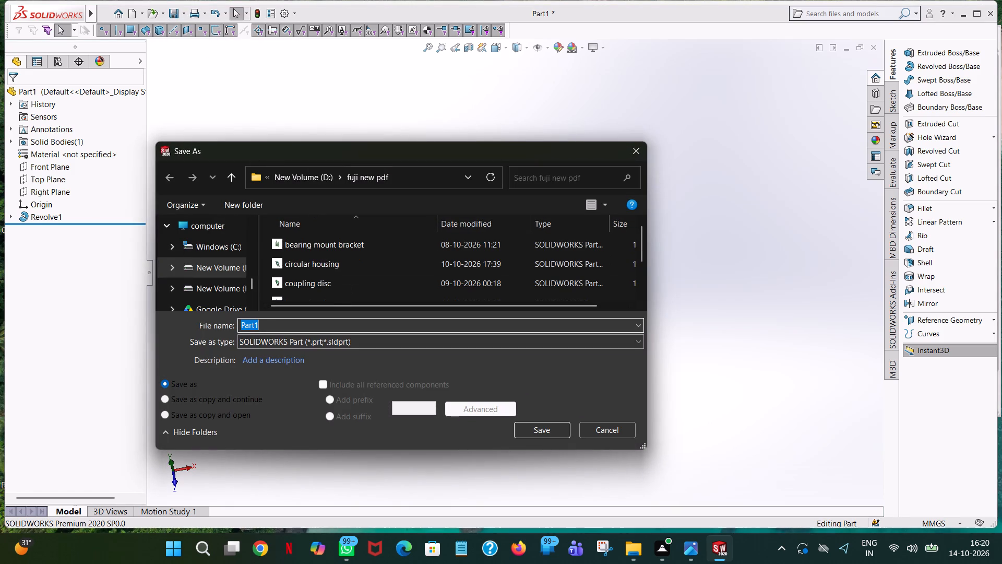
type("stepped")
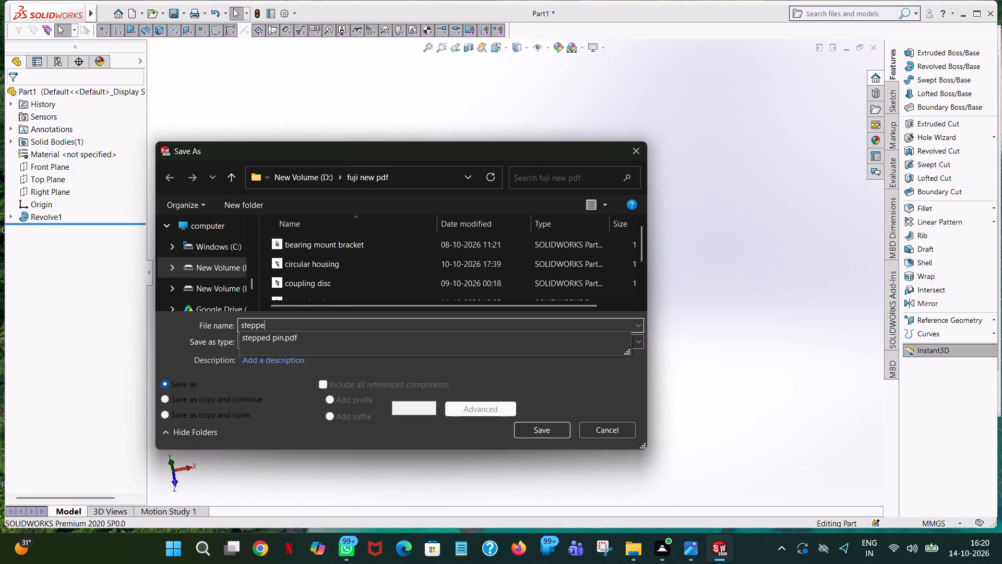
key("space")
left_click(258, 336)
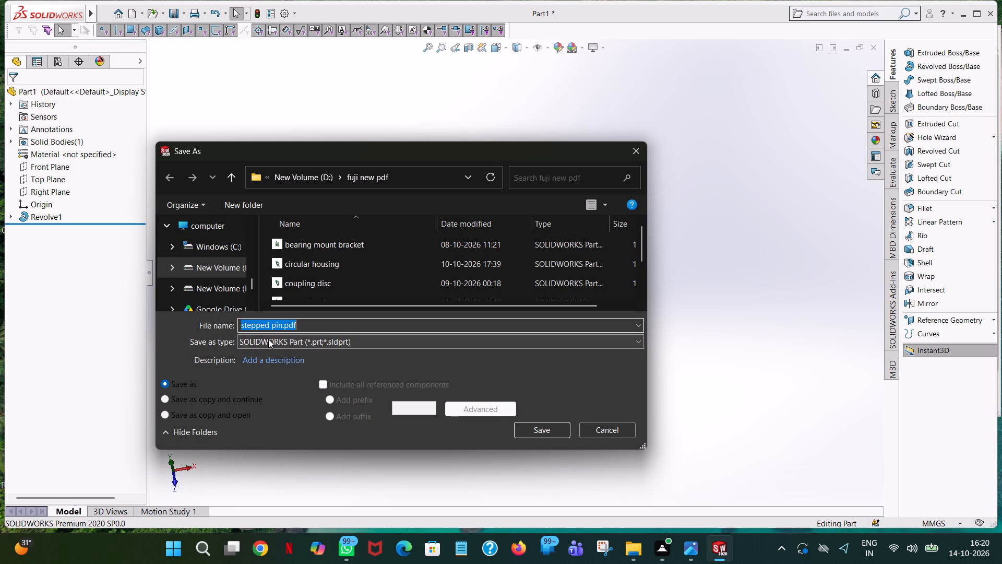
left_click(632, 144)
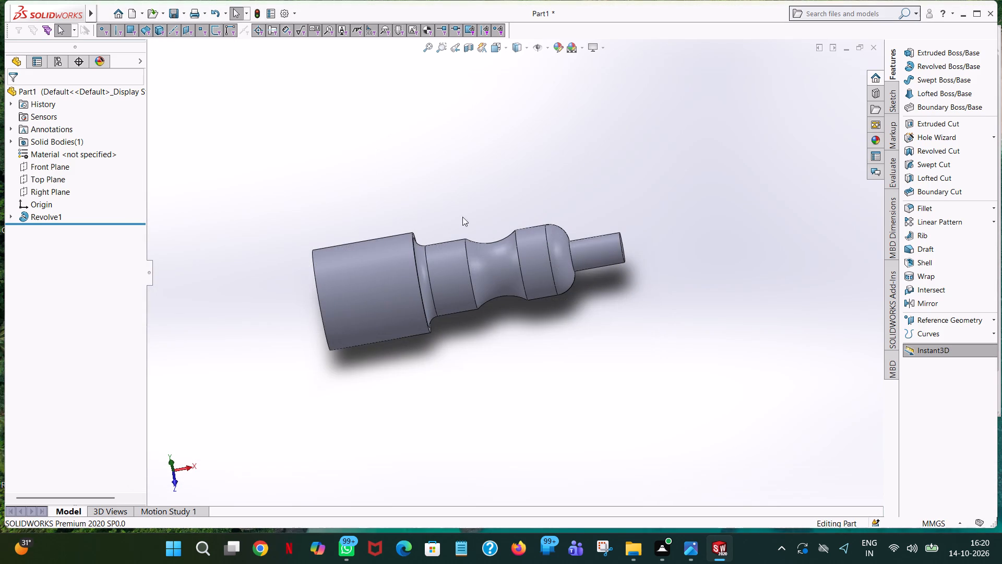